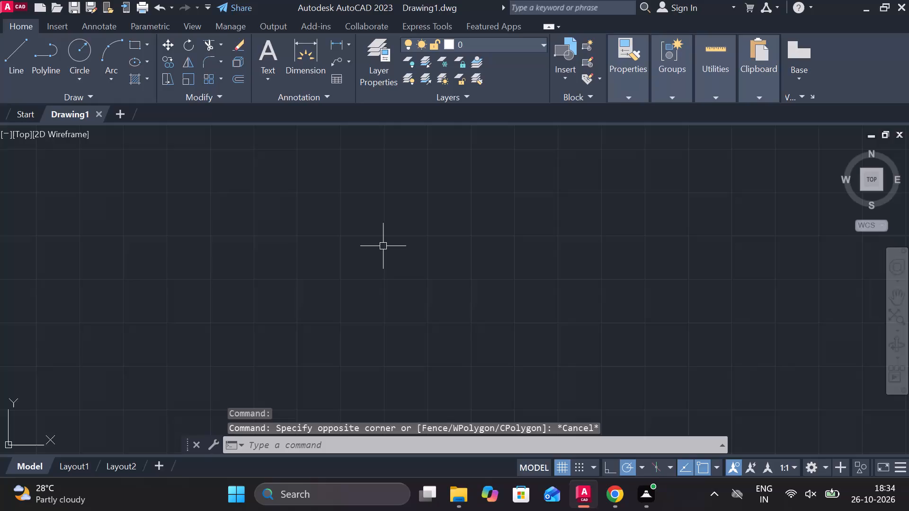
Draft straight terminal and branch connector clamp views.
Turn on command logging with LOGFILEON.
text(log)
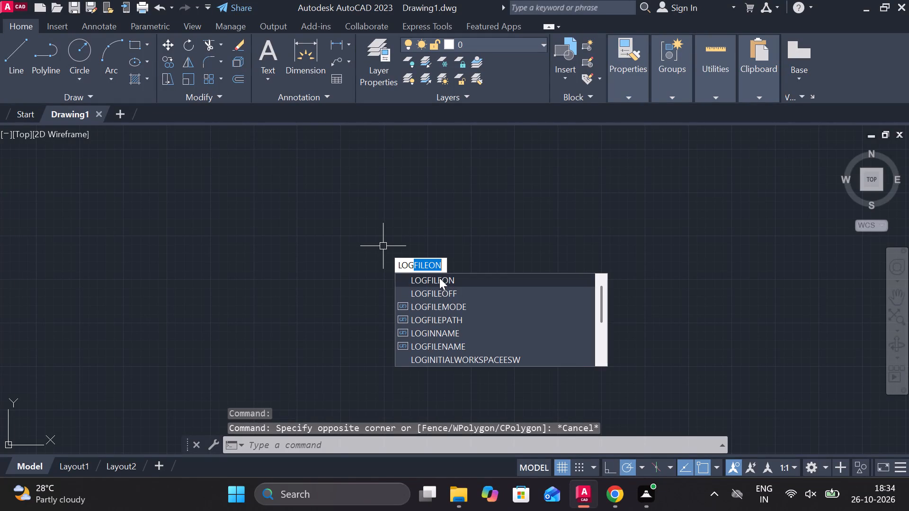
click(439, 278)
Set the model space limits with the lower corner at 0,0 and the upper corner at 297,210.
text(limits)
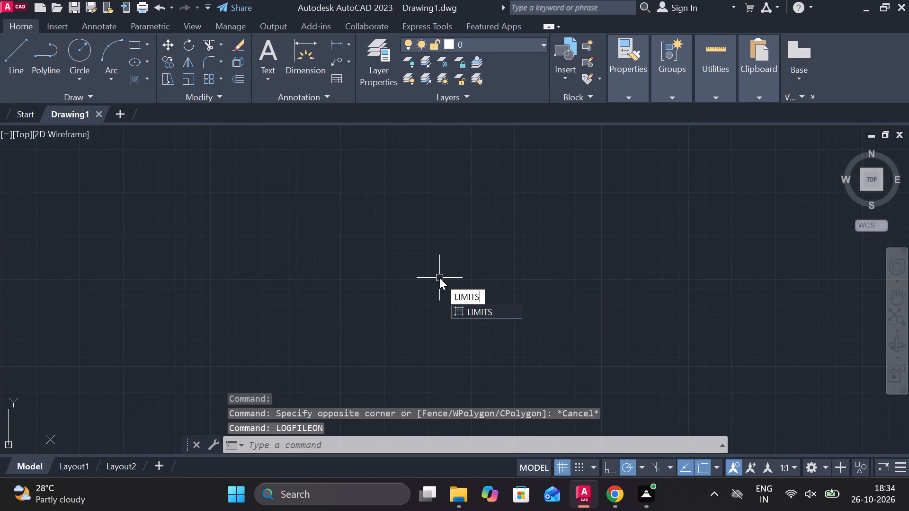
key(Return)
text(0,0)
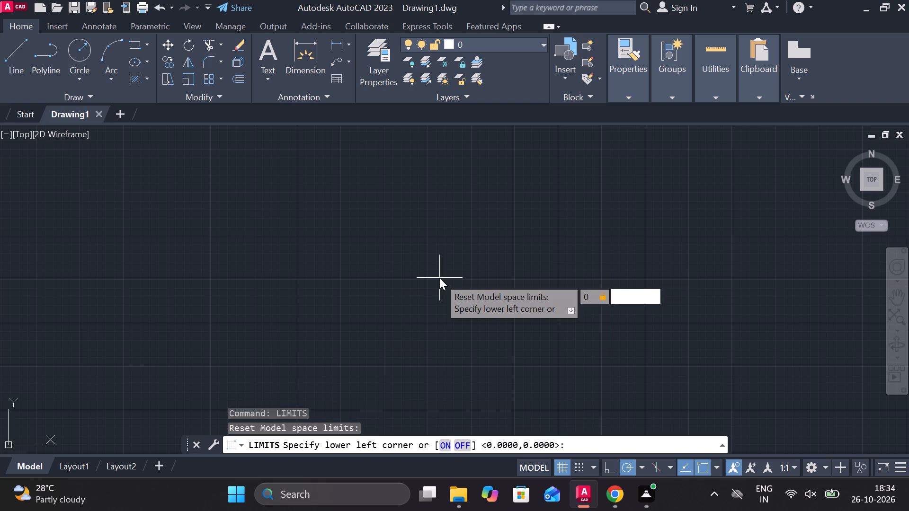
key(Return)
key(2)
text(97,210)
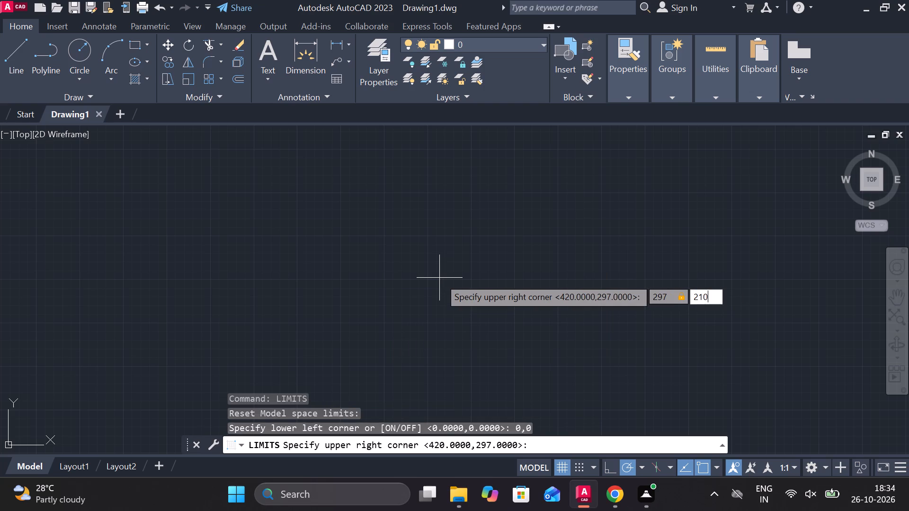
key(Return)
Draw a circle with a diameter of 22 in the empty drawing area.
key(z)
key(Return)
key(e)
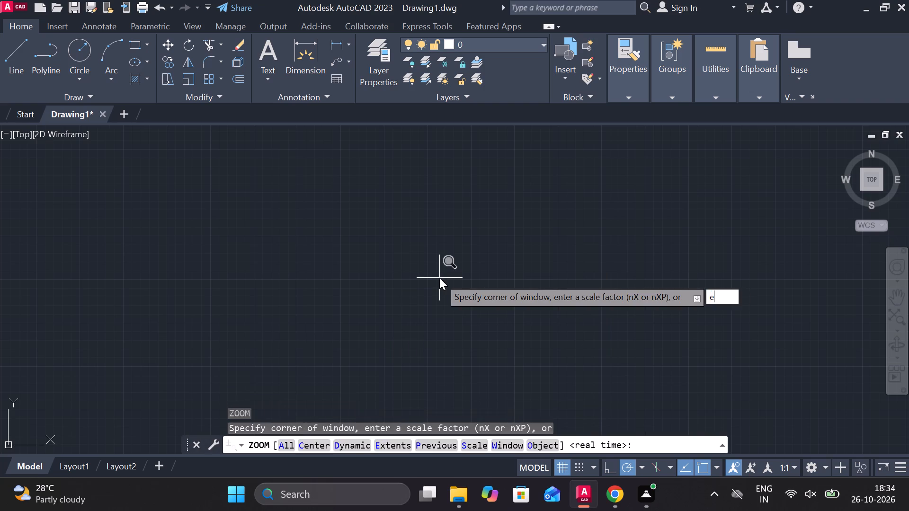
key(Return)
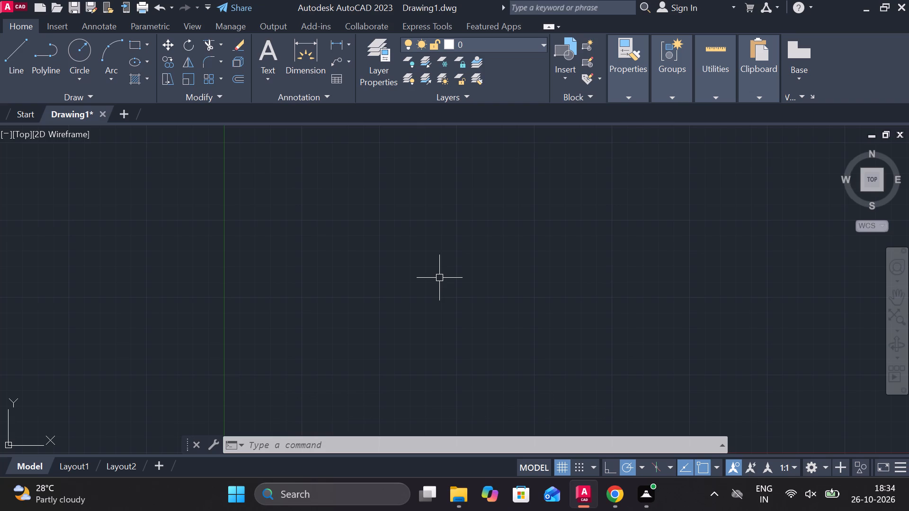
middle_drag(436, 275, 328, 320)
key(Escape)
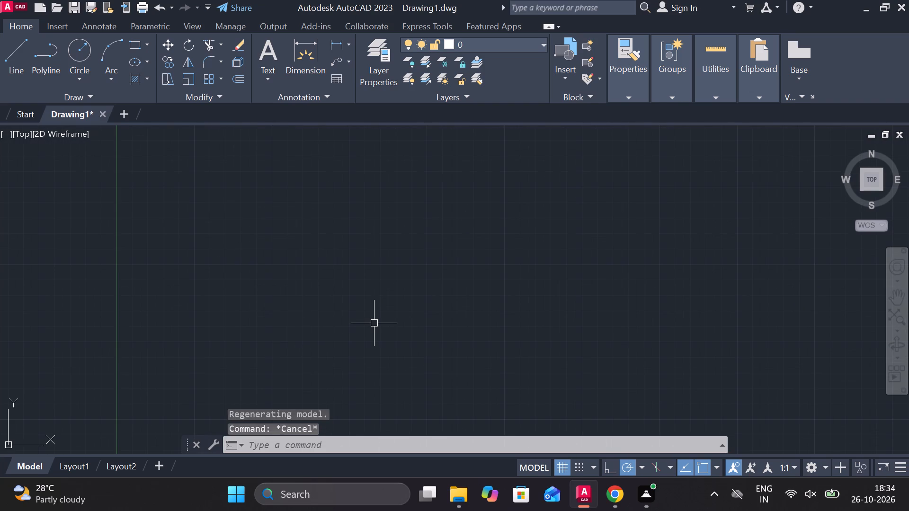
text(c)
key(space)
click(370, 288)
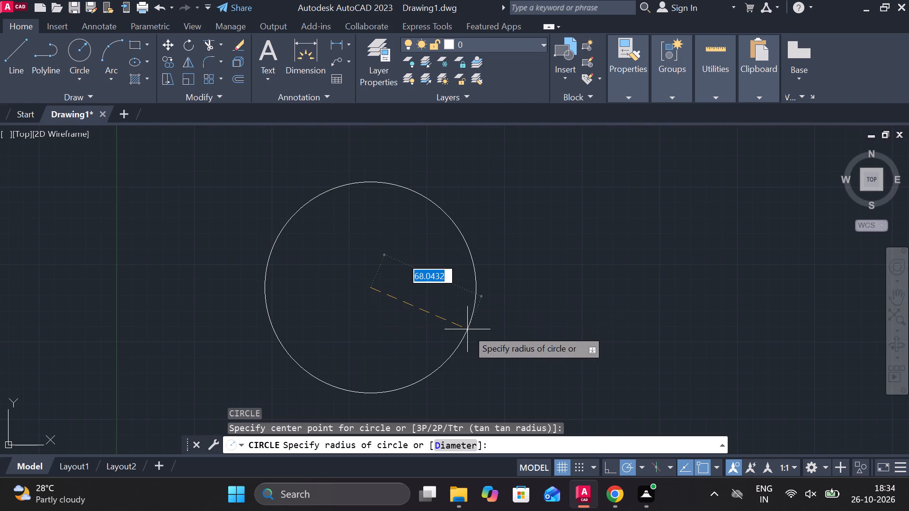
text(d)
key(space)
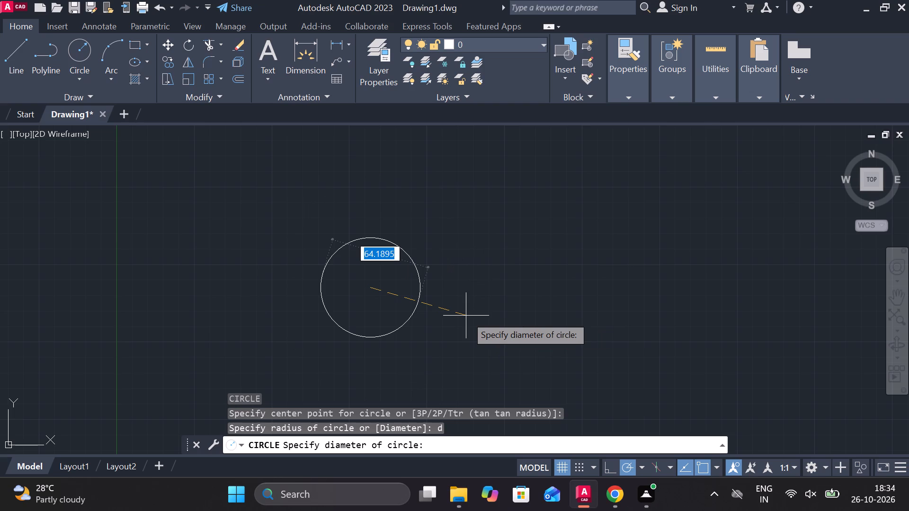
text(22)
key(space)
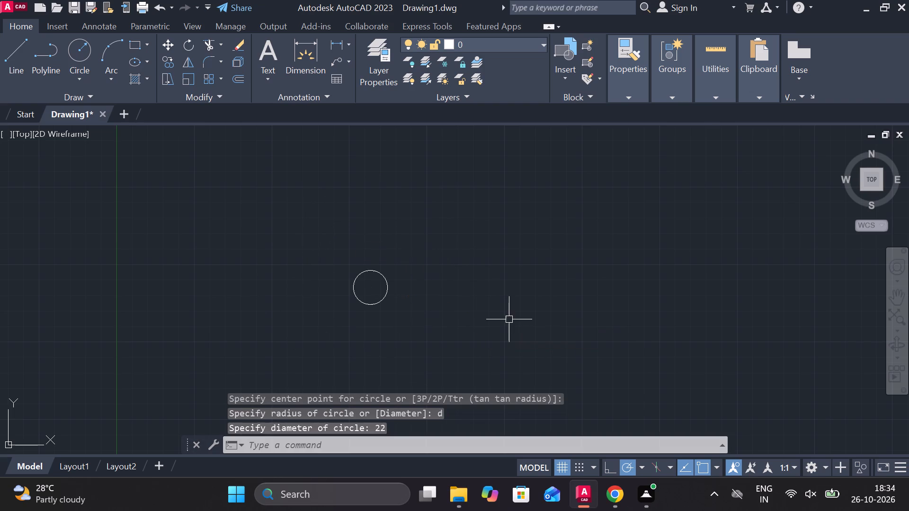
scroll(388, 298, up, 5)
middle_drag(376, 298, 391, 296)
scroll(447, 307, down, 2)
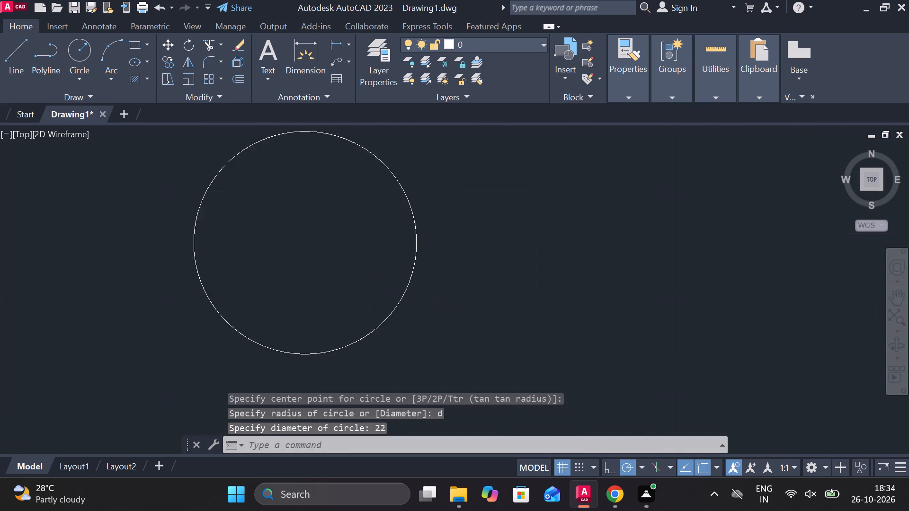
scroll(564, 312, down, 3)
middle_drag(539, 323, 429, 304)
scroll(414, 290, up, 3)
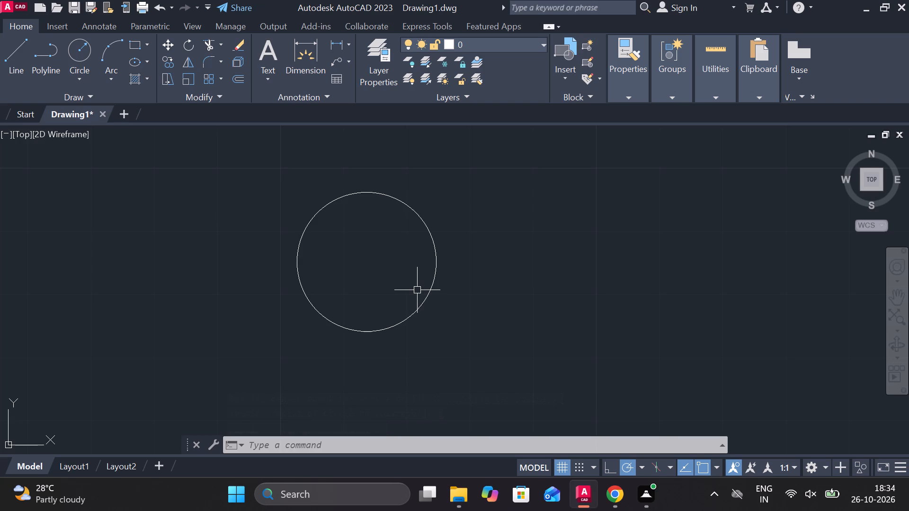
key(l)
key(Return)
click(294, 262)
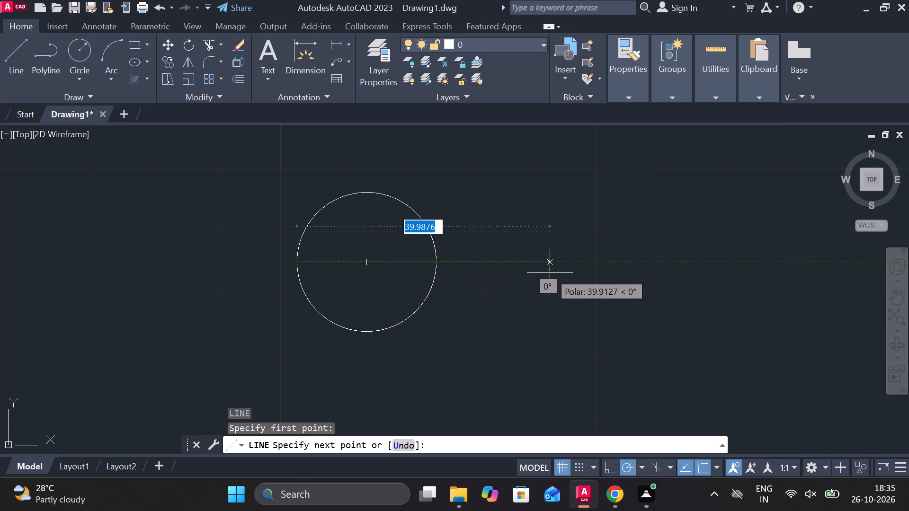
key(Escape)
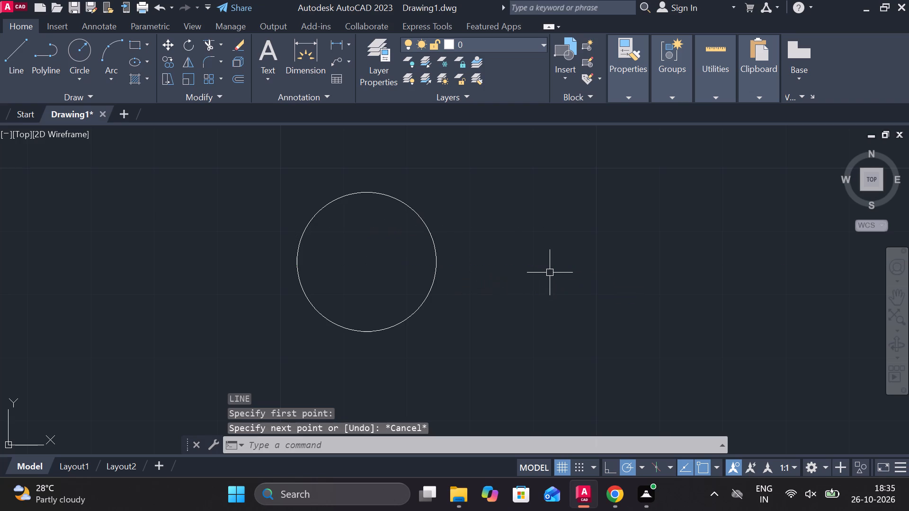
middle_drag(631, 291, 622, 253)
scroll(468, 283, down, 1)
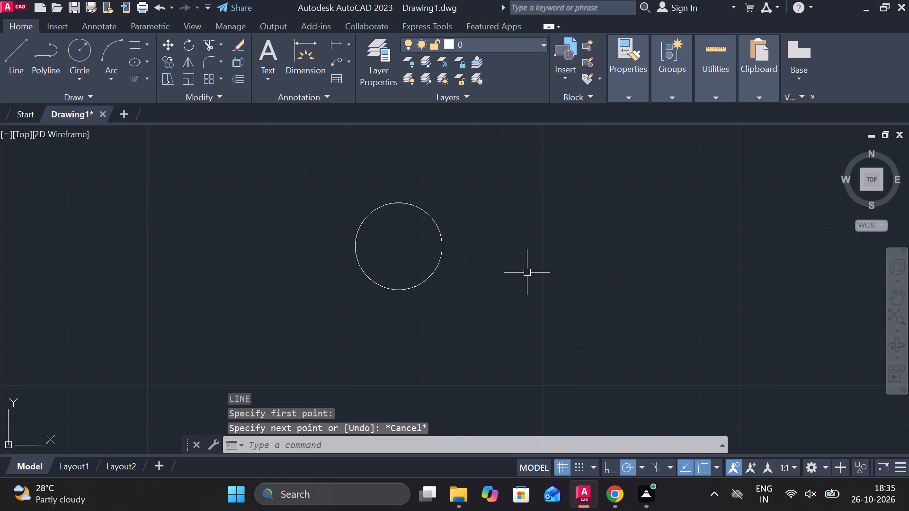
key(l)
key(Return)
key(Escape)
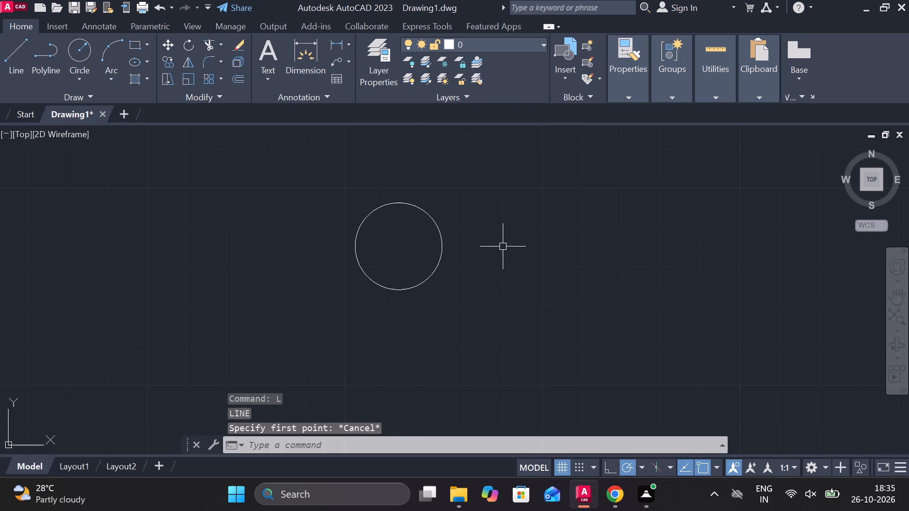
Add a center mark to the 22-diameter circle.
text(cm)
key(Return)
click(441, 238)
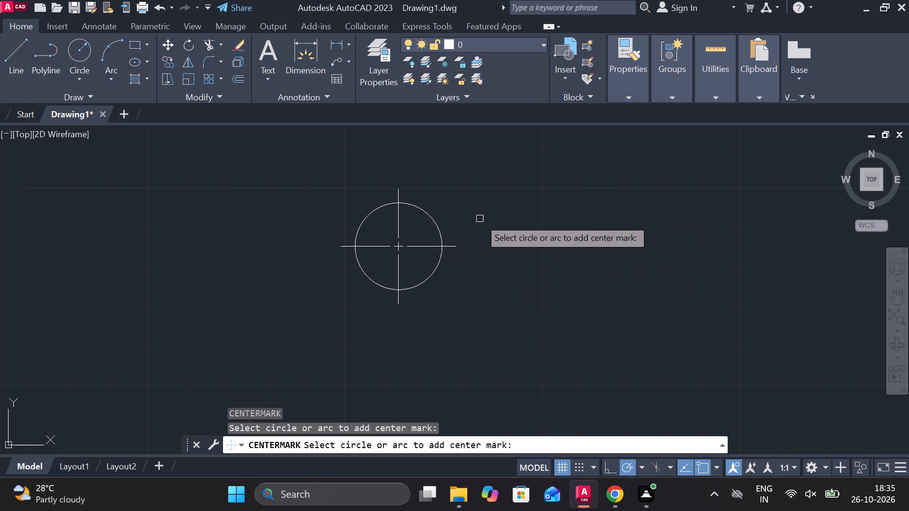
key(Escape)
Stretch the lower end of the center mark's vertical line well below the circle.
click(398, 268)
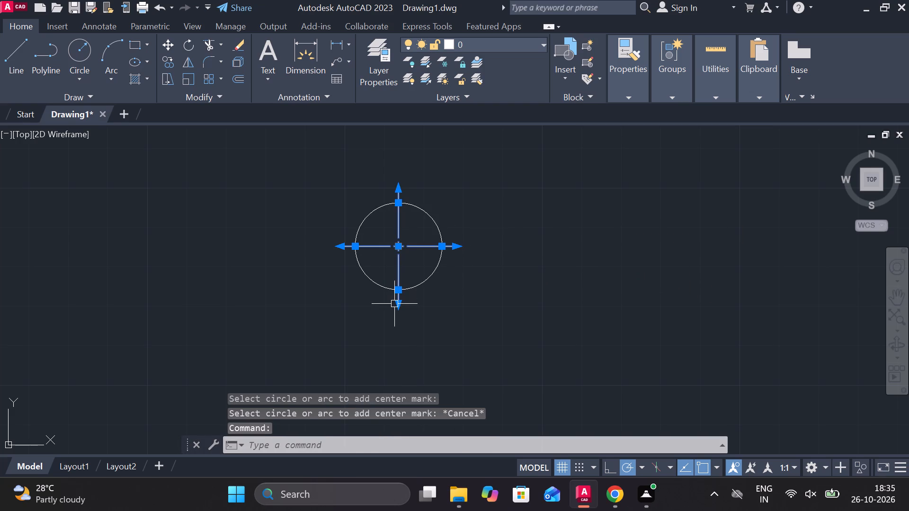
click(399, 304)
middle_drag(387, 374, 391, 260)
click(392, 317)
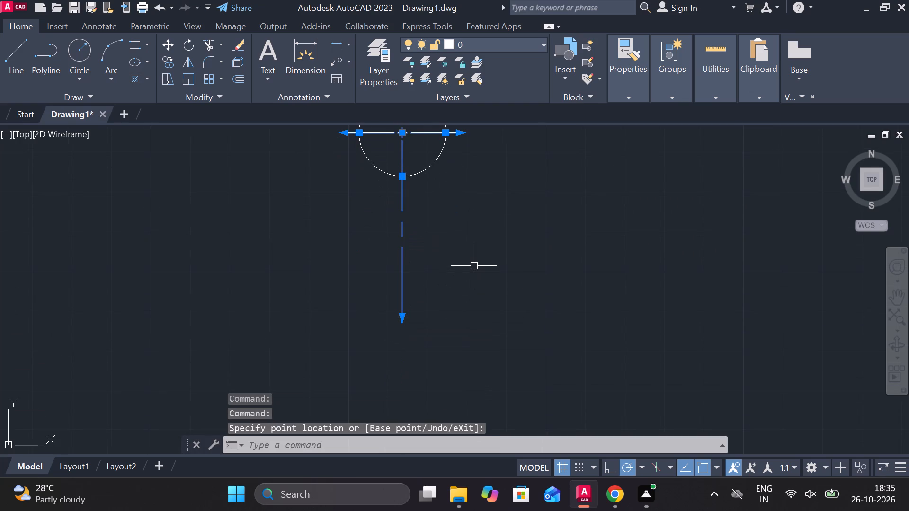
key(Escape)
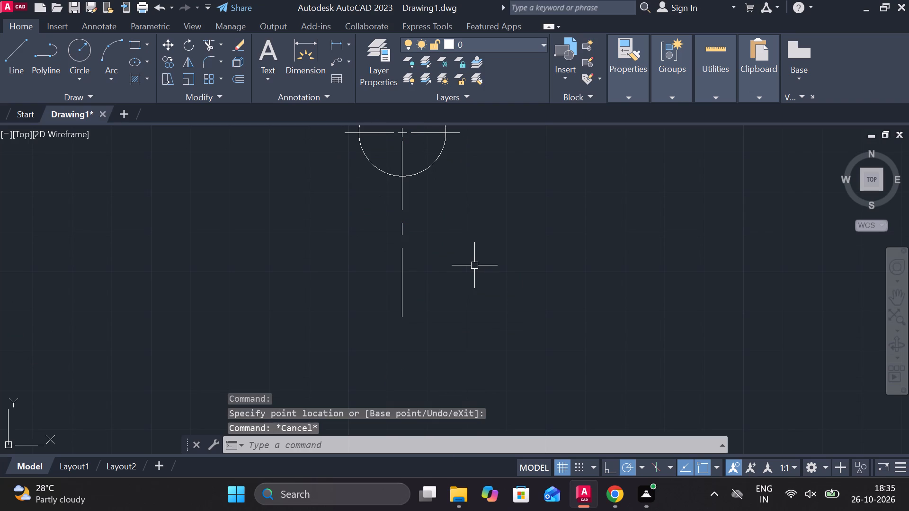
Draw a vertical line down from the left side of the circle, ending near the lower end of the centerline.
key(l)
key(Return)
middle_drag(465, 258, 474, 285)
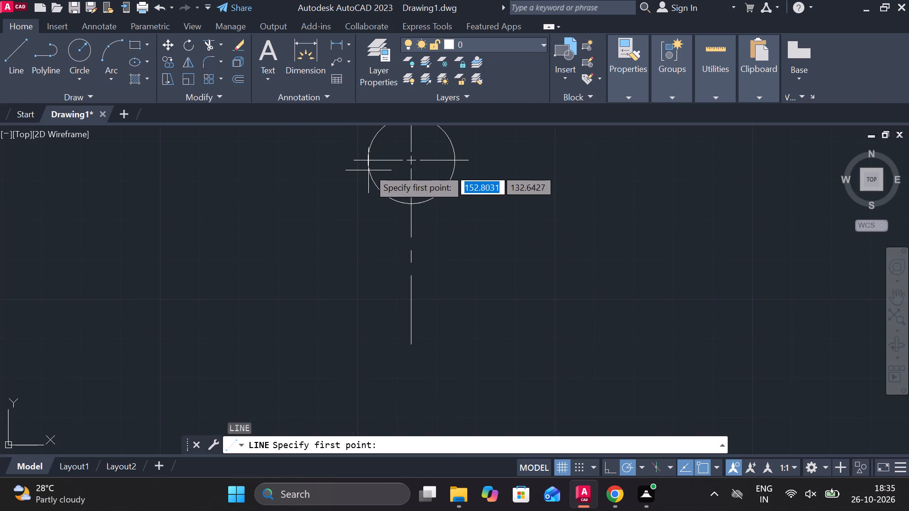
click(368, 164)
click(360, 331)
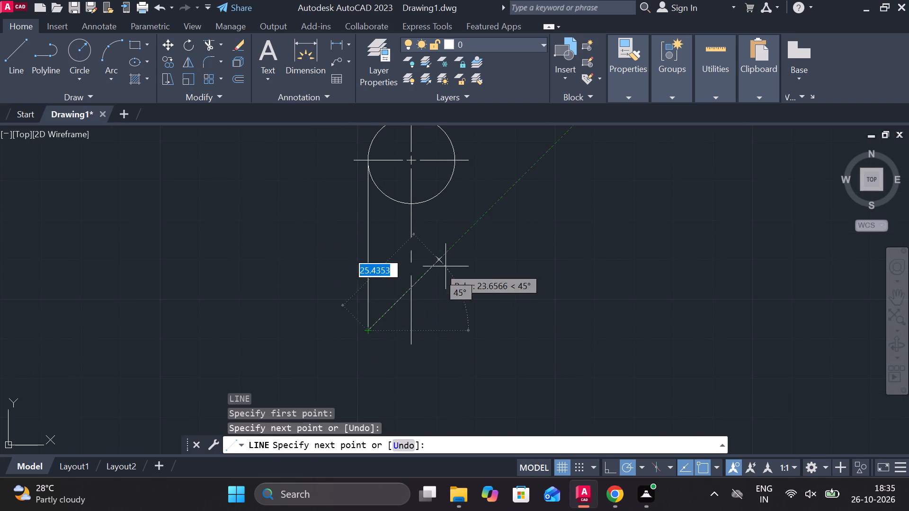
key(Escape)
Draw a horizontal line 11 long from the left vertical line to the centerline, below the circle.
key(l)
key(Return)
scroll(372, 262, up, 3)
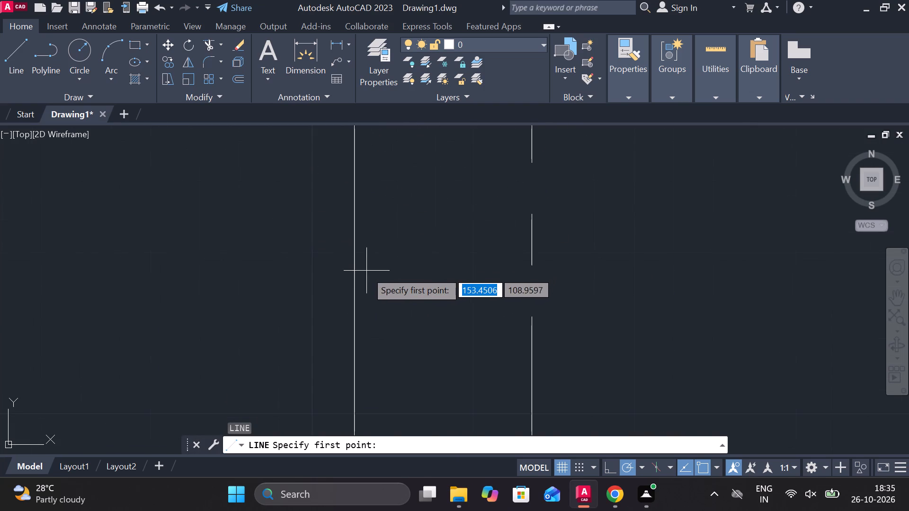
click(360, 271)
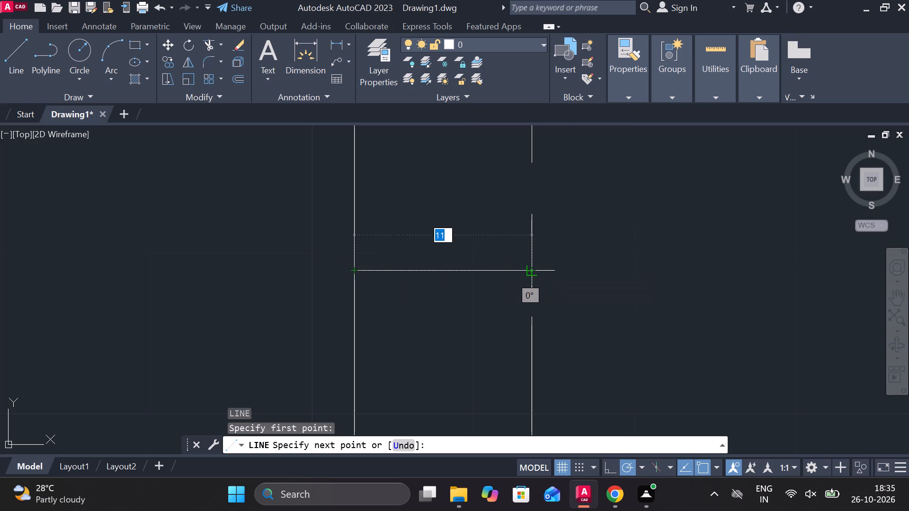
click(535, 274)
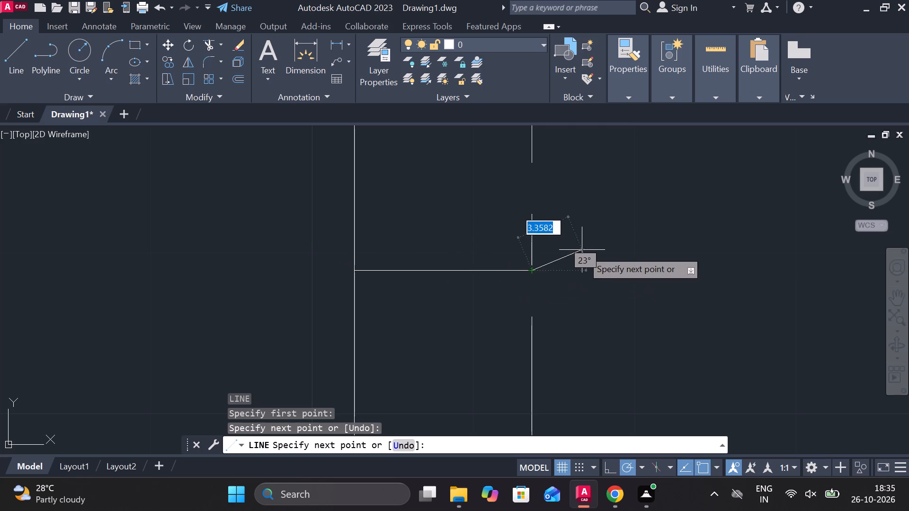
key(Escape)
Draw a short vertical line down along the centerline from the right end of the horizontal line.
key(l)
key(Return)
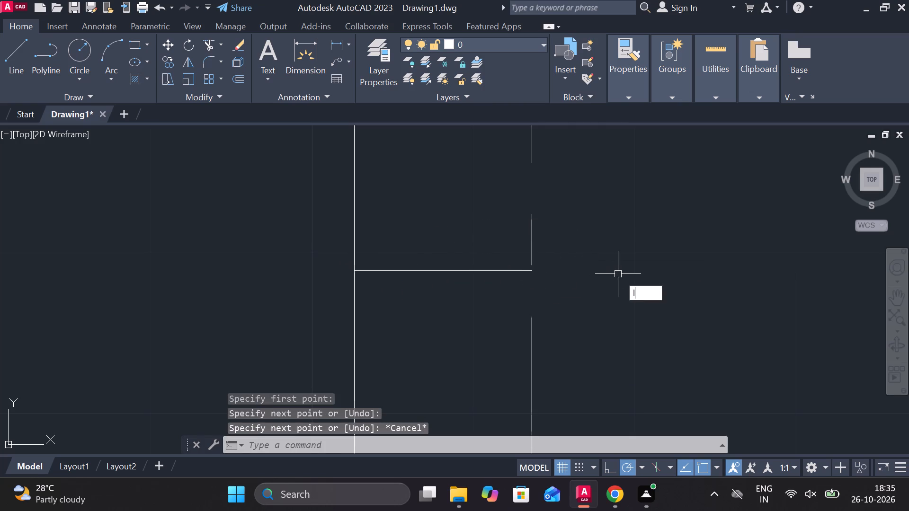
click(535, 267)
click(534, 334)
key(Escape)
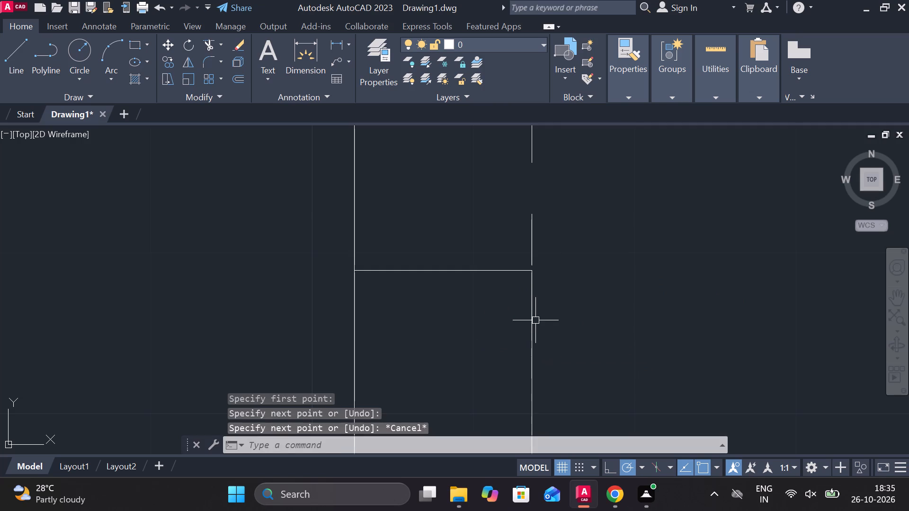
Offset the short vertical line on the centerline by 4 toward the left vertical line.
click(528, 293)
key(o)
key(Return)
key(Return)
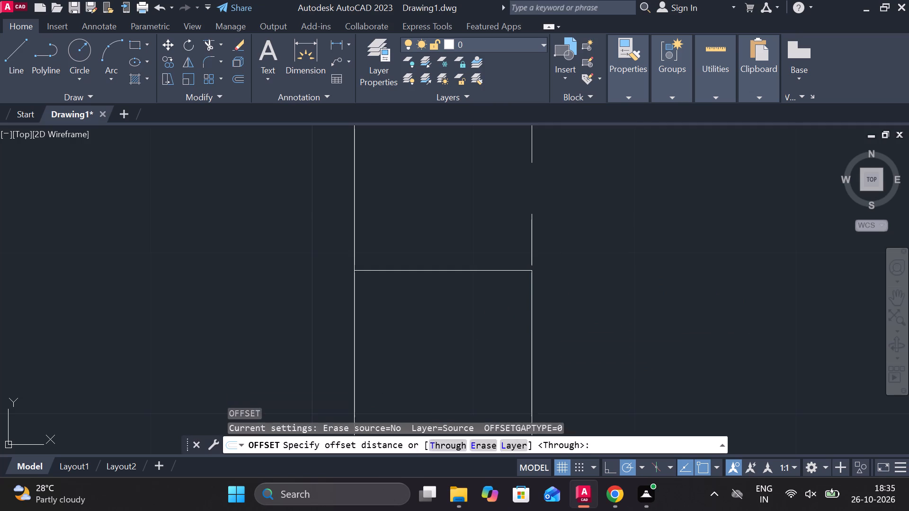
key(4)
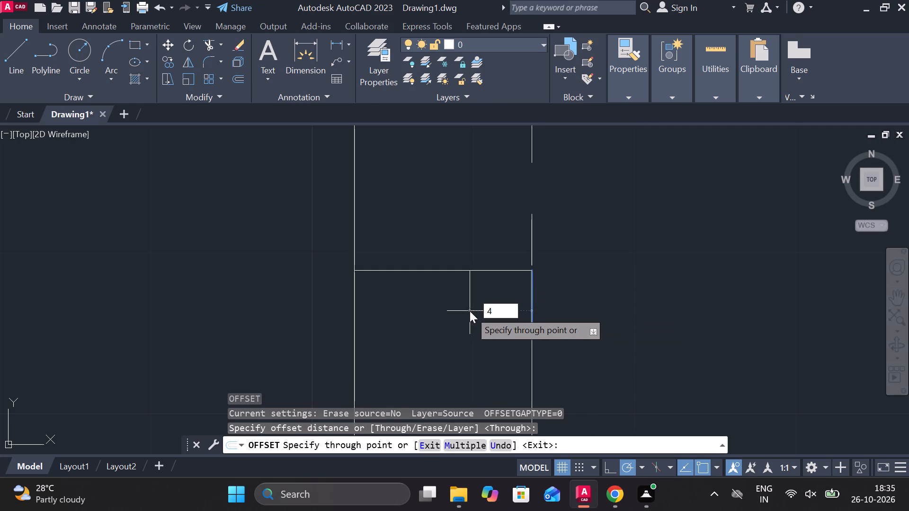
key(Return)
scroll(587, 305, down, 2)
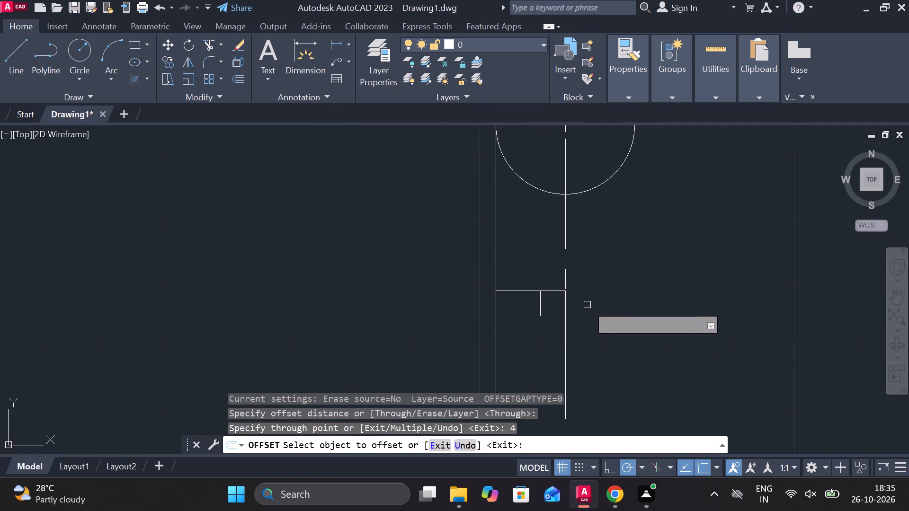
middle_drag(587, 305, 536, 315)
middle_drag(621, 244, 563, 304)
key(Escape)
Draw a circle of diameter 8 concentric with the large circle, centred on its centre mark.
key(c)
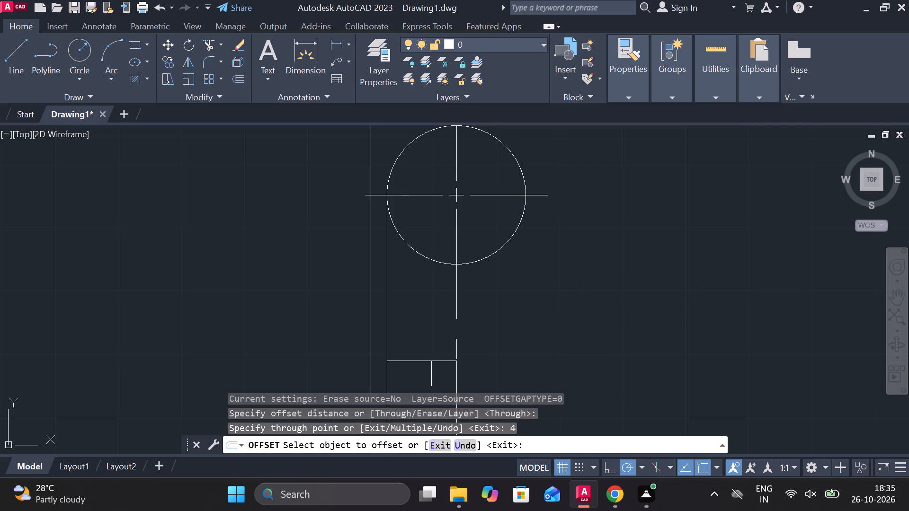
key(space)
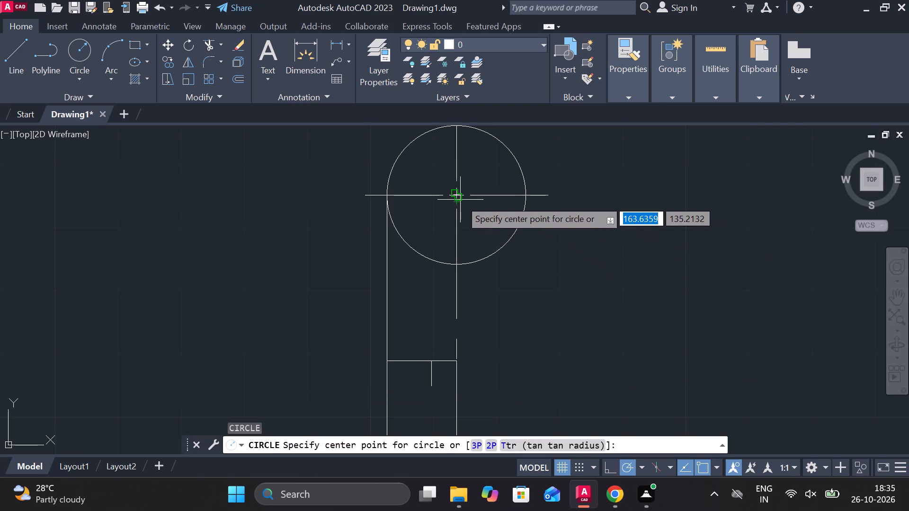
scroll(460, 198, up, 4)
click(440, 185)
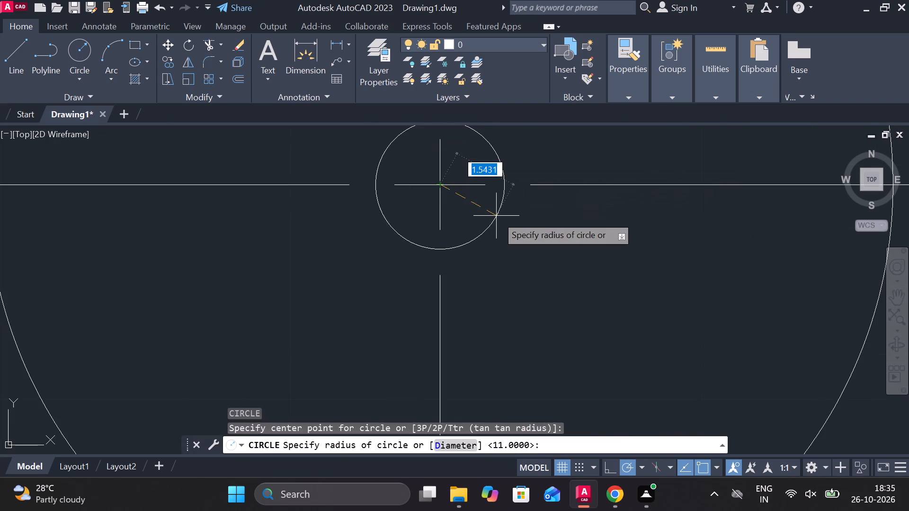
text(d)
key(space)
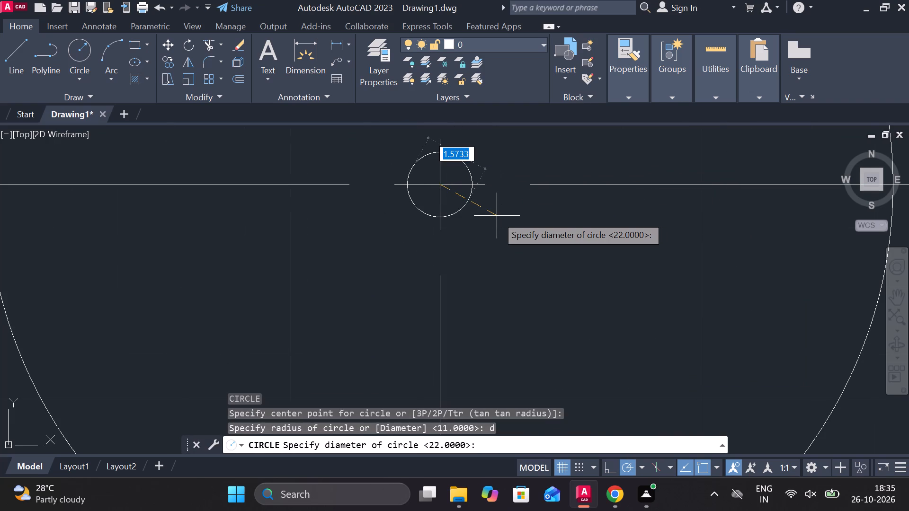
key(8)
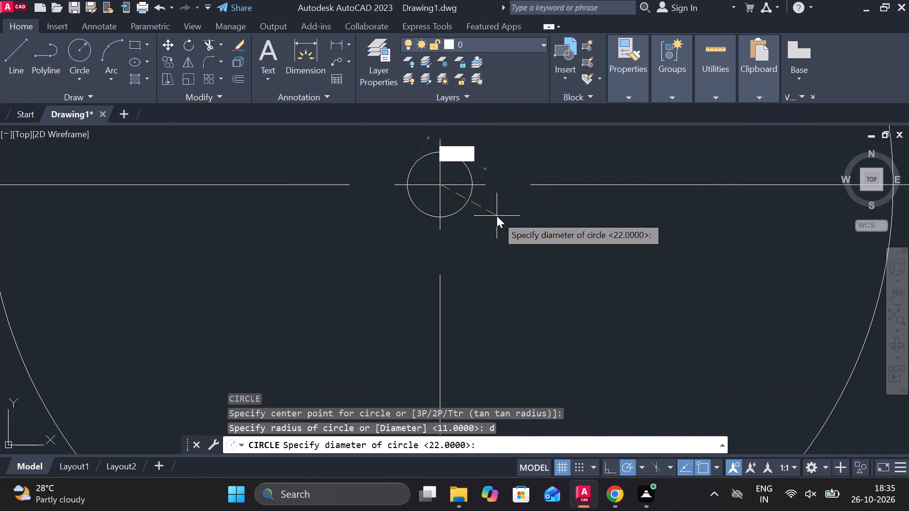
key(Return)
Trim away the left vertical line both above and below the 11-long horizontal line.
scroll(517, 219, down, 3)
scroll(555, 238, down, 2)
middle_drag(564, 273, 486, 213)
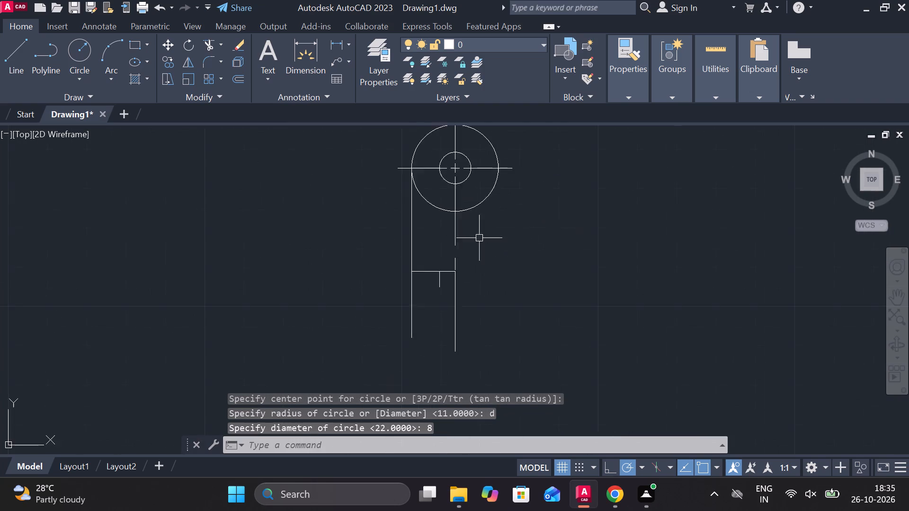
scroll(473, 256, up, 2)
scroll(470, 262, down, 1)
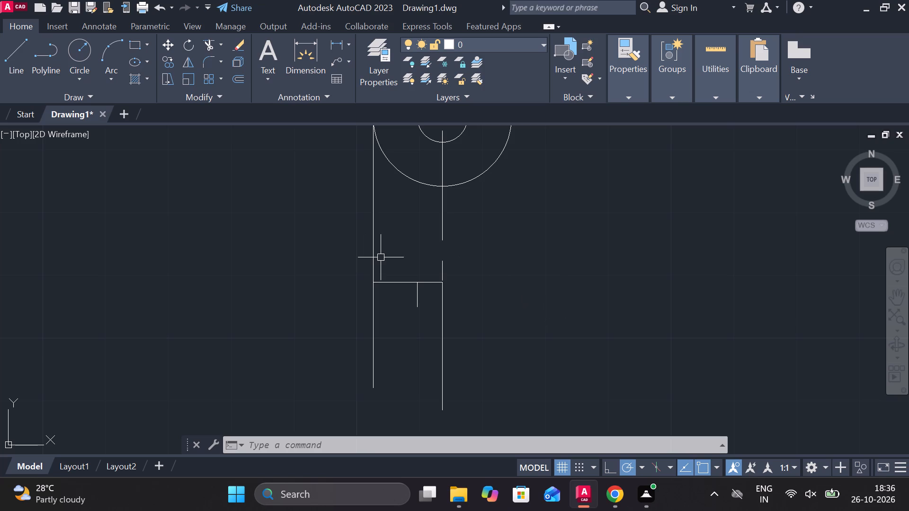
middle_click(410, 246)
text(tr)
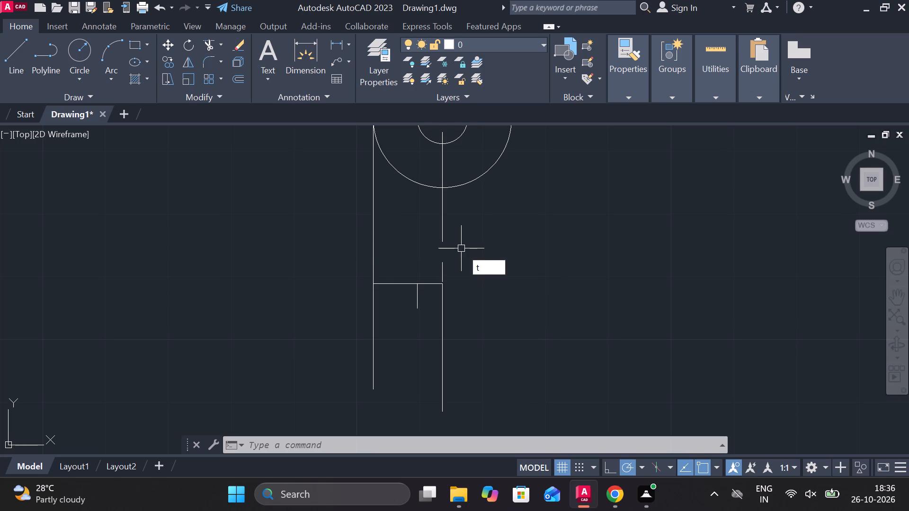
key(space)
drag(399, 233, 325, 226)
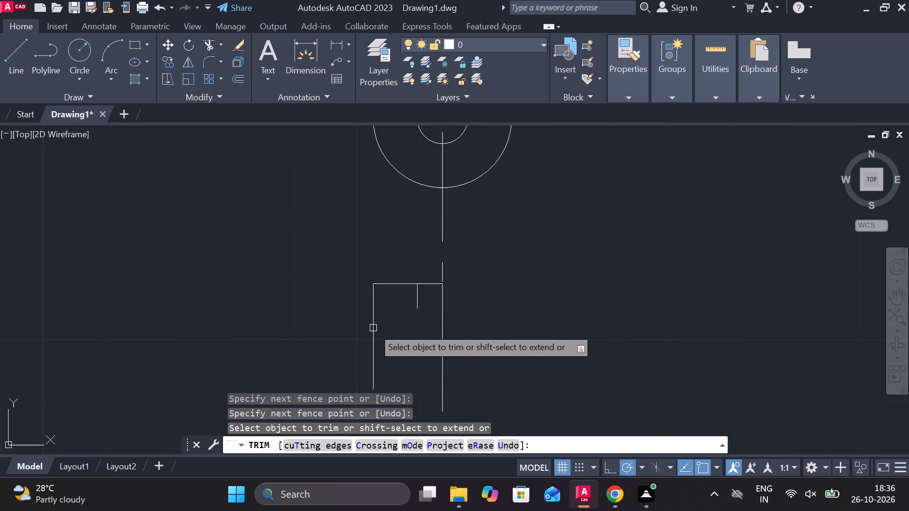
key(Escape)
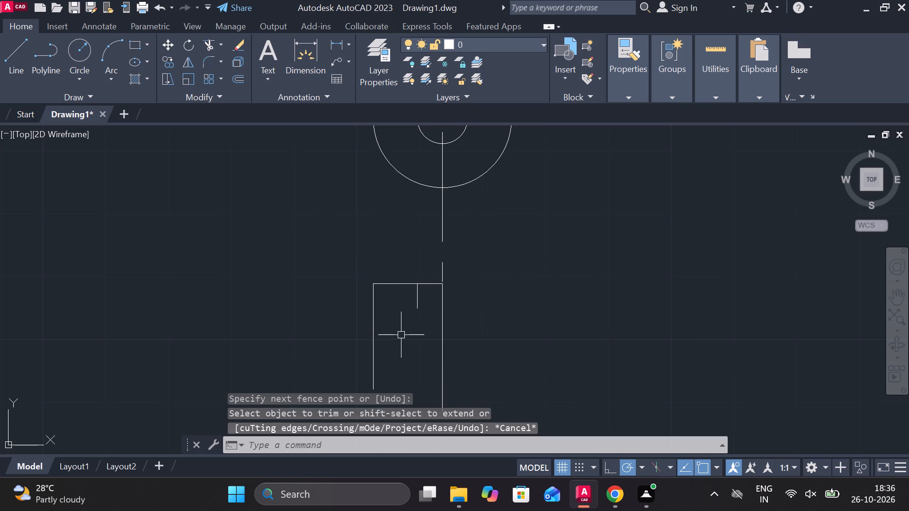
text(tr)
key(space)
drag(404, 339, 336, 331)
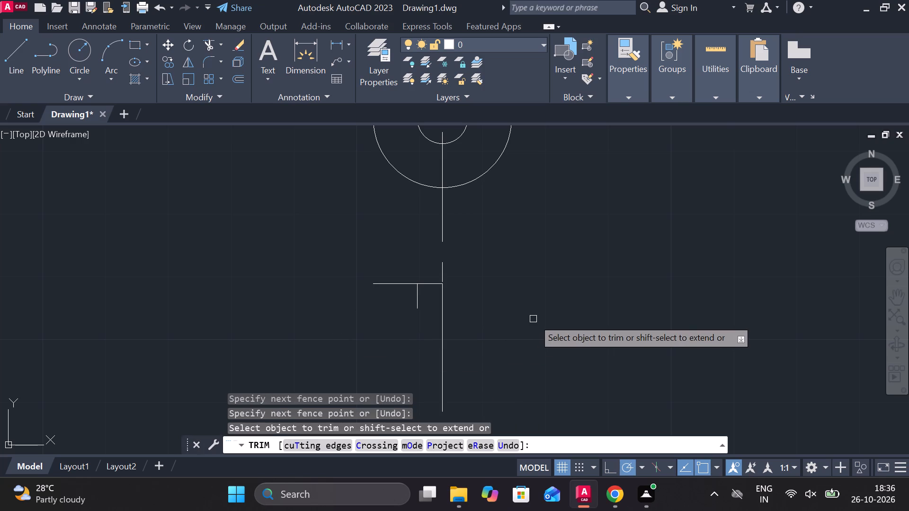
key(Escape)
Draw a vertical line 6 long downward from the left end of the horizontal line.
key(l)
key(Return)
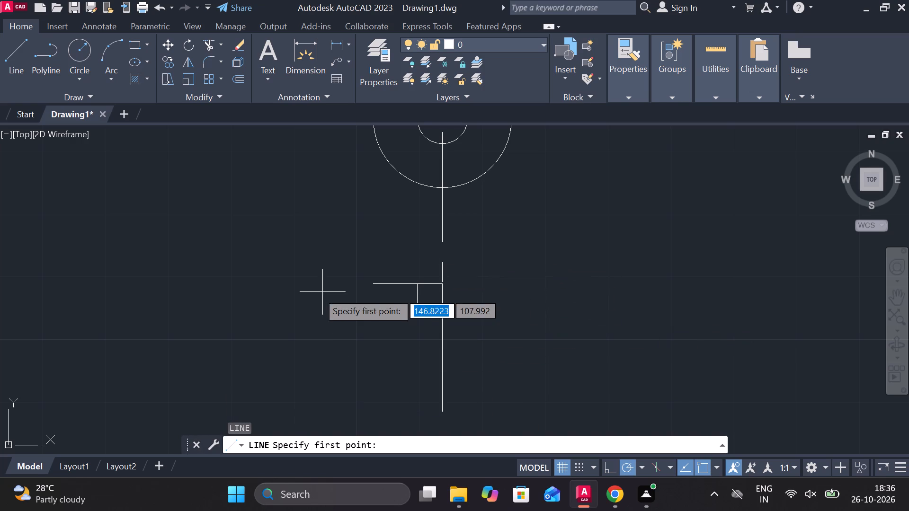
scroll(363, 288, up, 2)
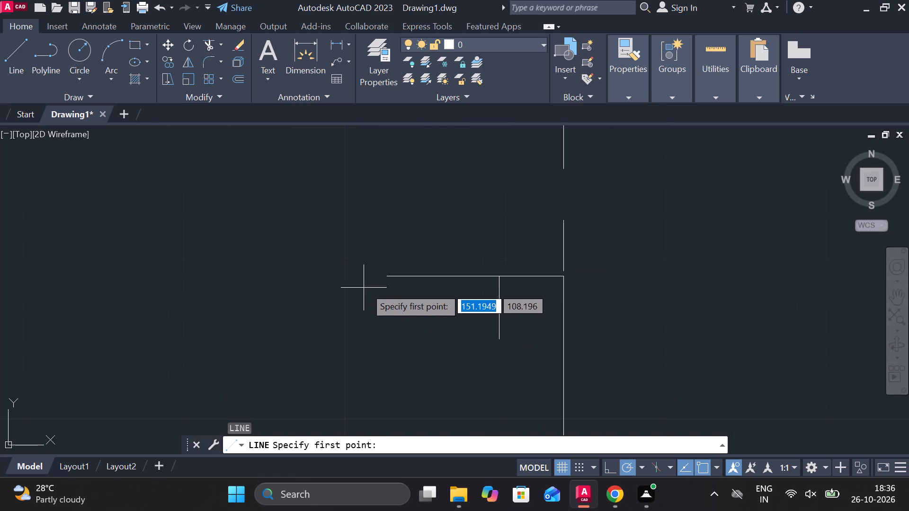
click(394, 273)
middle_drag(383, 326, 383, 290)
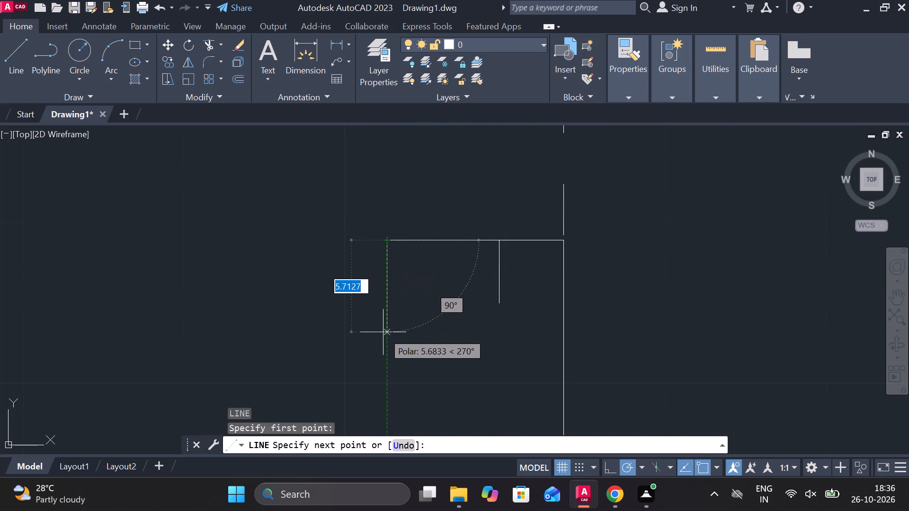
key(6)
key(Return)
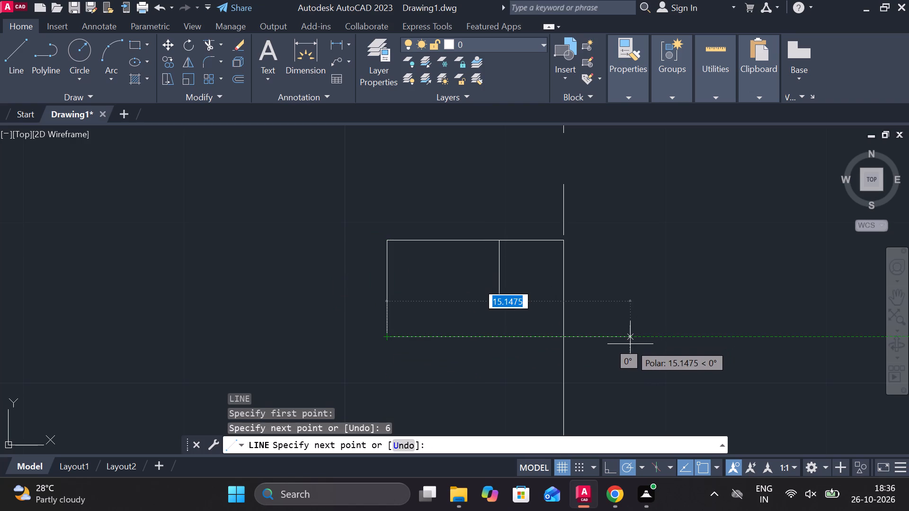
key(Escape)
Complete the rectangle below the circles with lines 11 right from the centerline, 6 down, and back to the left side's lower end.
scroll(626, 303, down, 2)
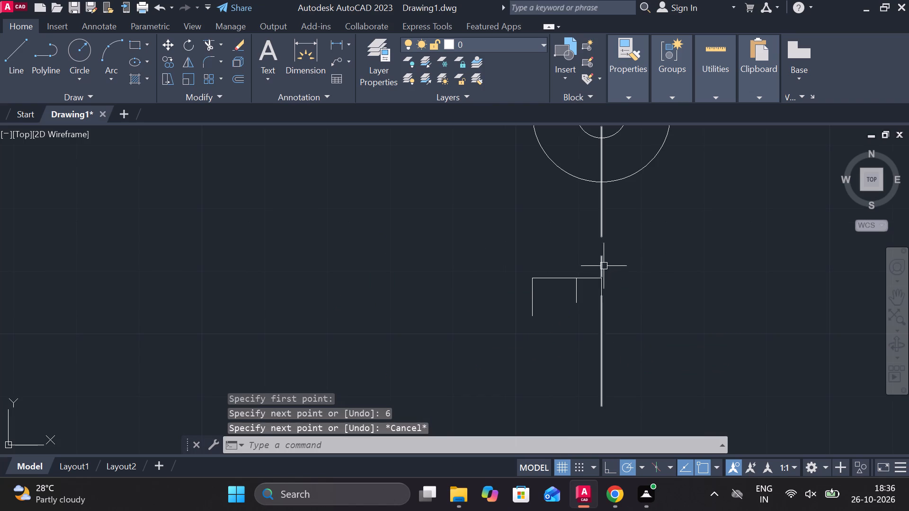
middle_drag(641, 281, 623, 292)
scroll(623, 292, up, 1)
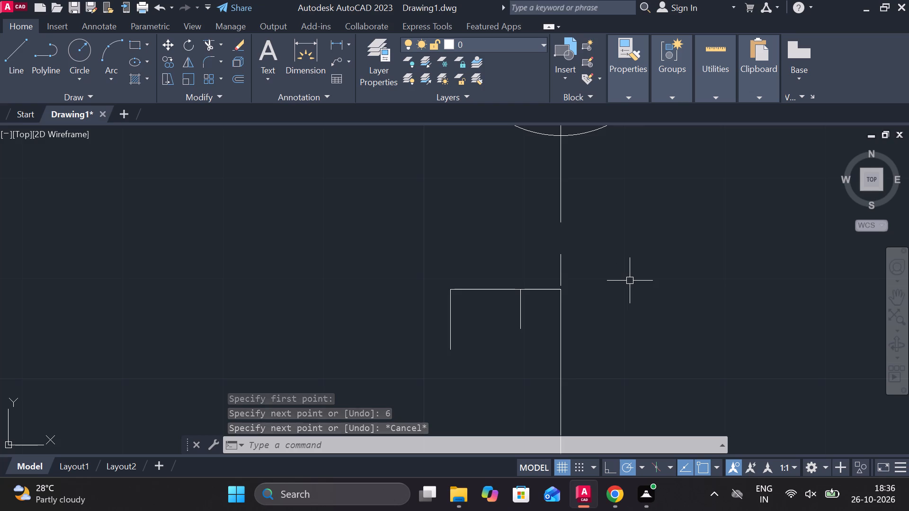
middle_drag(630, 281, 606, 348)
scroll(607, 321, down, 1)
key(l)
key(Return)
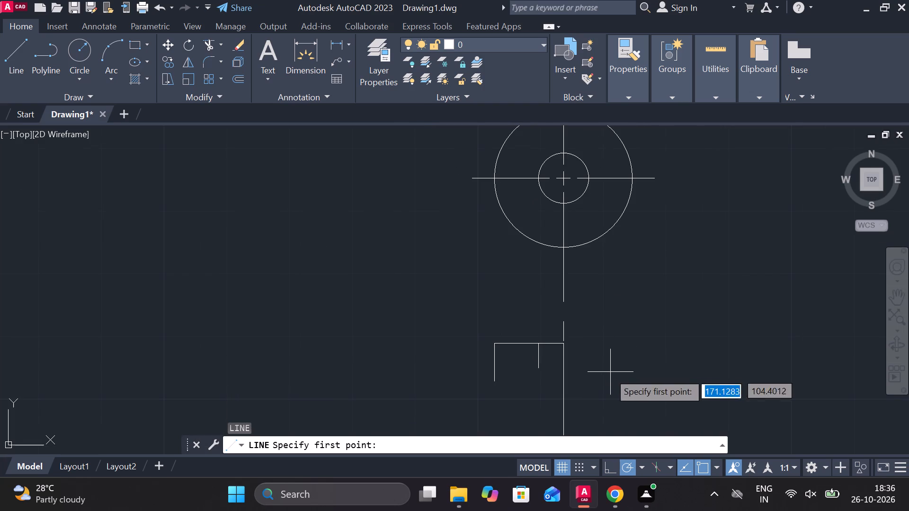
click(568, 343)
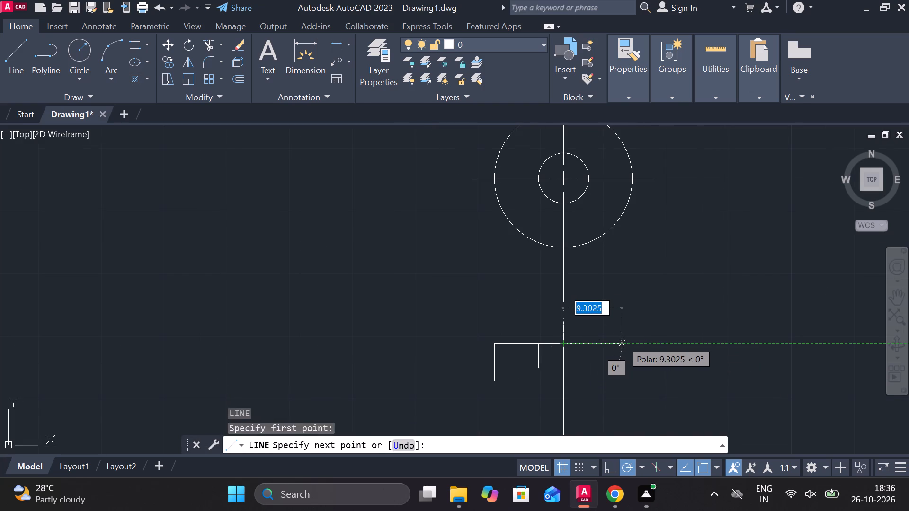
text(11)
key(space)
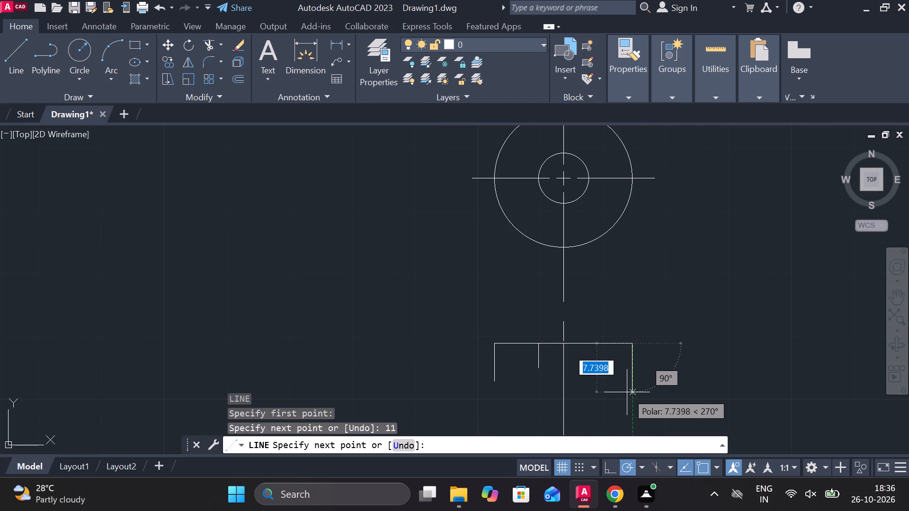
text(6)
key(space)
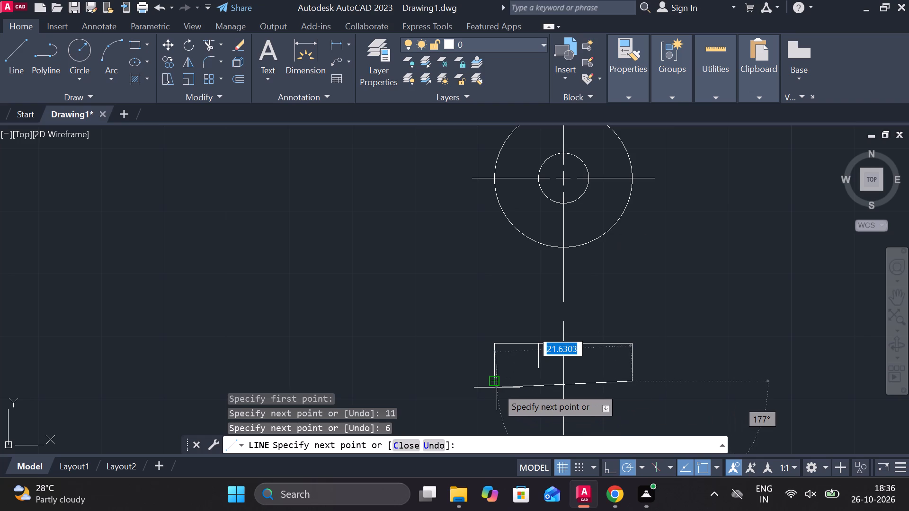
click(495, 379)
key(Escape)
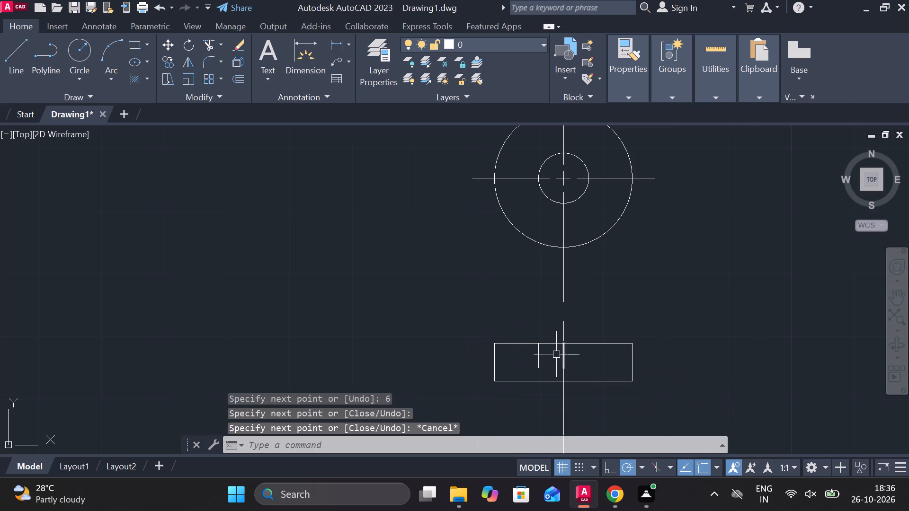
Stretch the lower end of the offset short vertical line down to the rectangle's bottom edge.
click(537, 355)
click(540, 366)
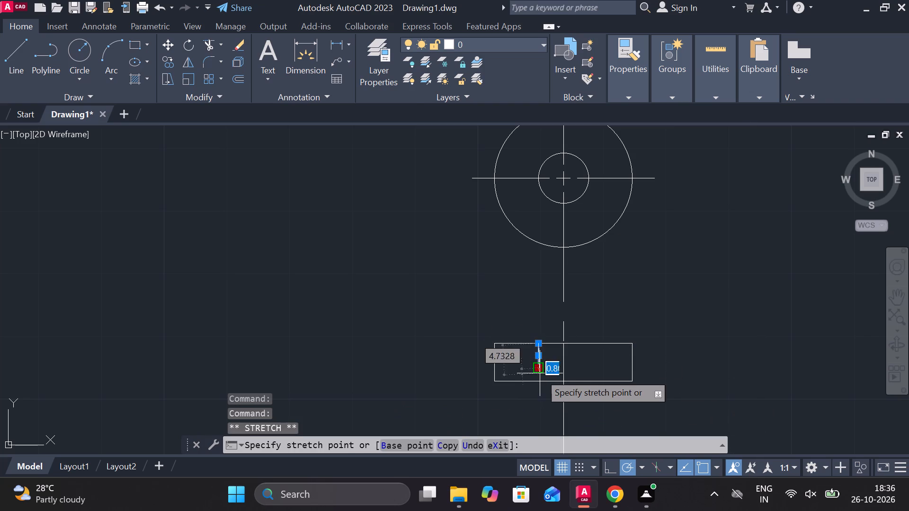
click(540, 376)
key(Escape)
Mirror the inner vertical line about the rectangle's vertical centerline, keeping the source line.
click(543, 363)
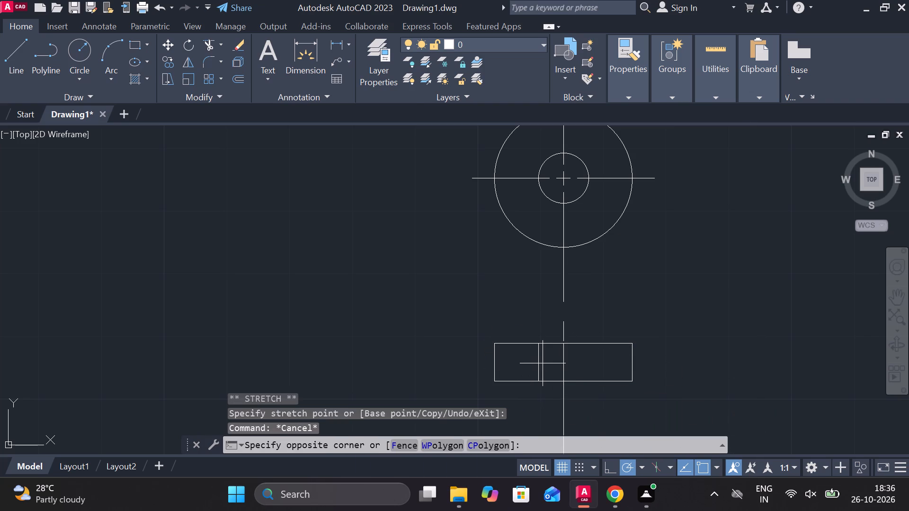
click(542, 362)
click(539, 361)
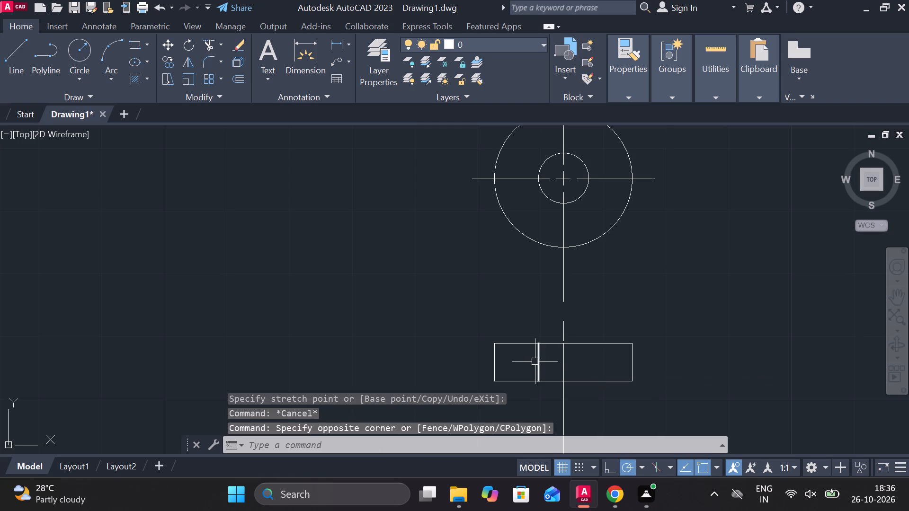
click(535, 361)
key(comma)
key(BackSpace)
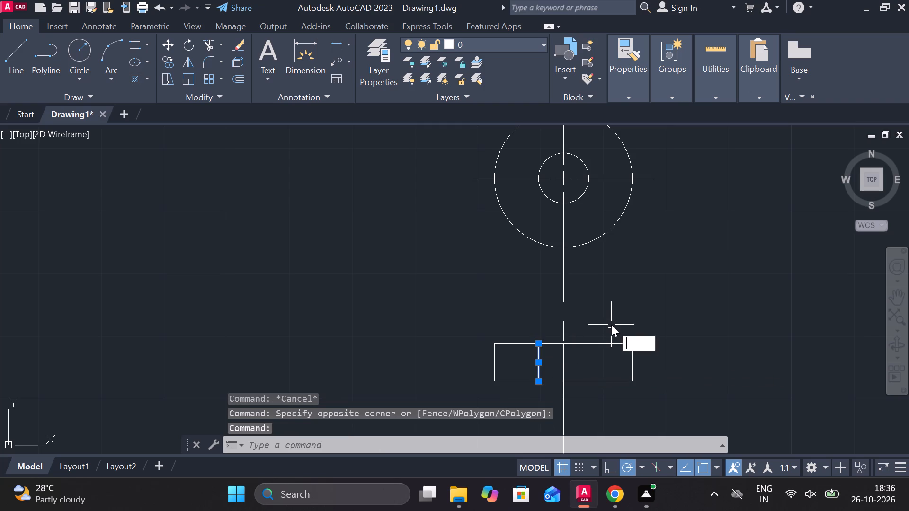
text(mi)
key(Return)
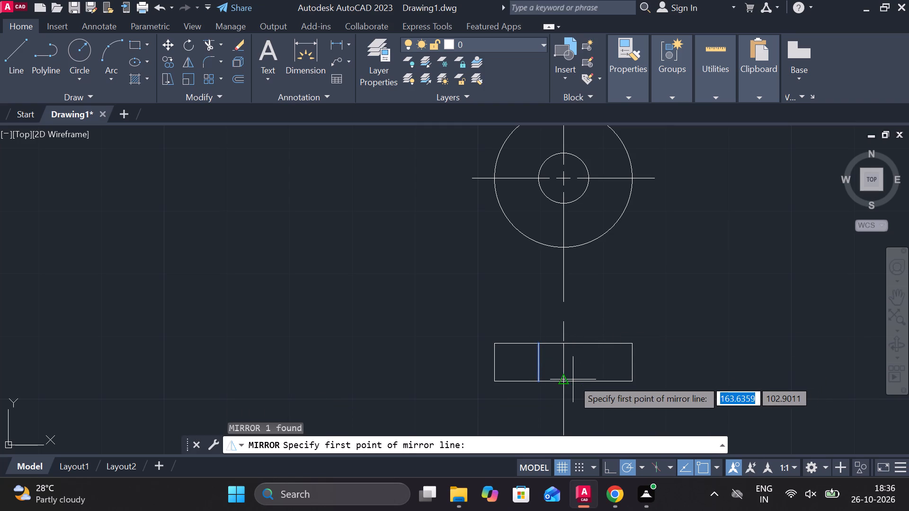
click(571, 379)
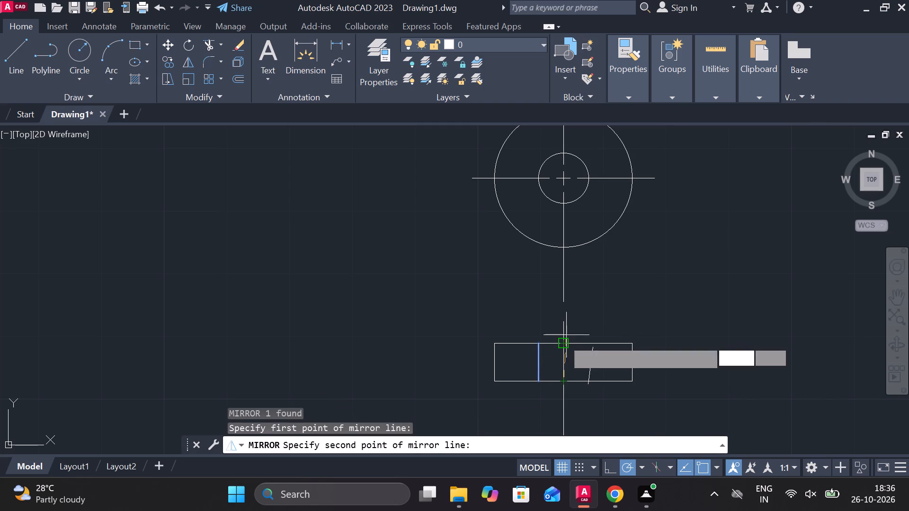
click(561, 340)
drag(598, 391, 561, 340)
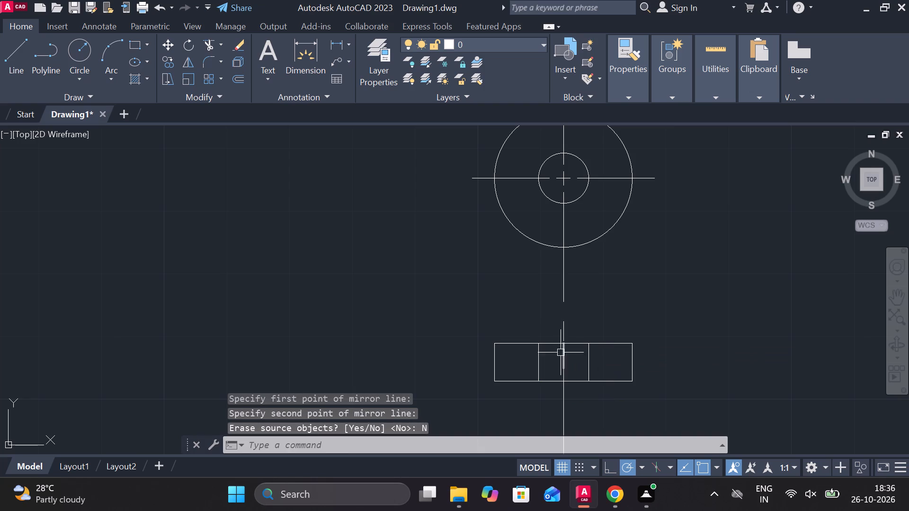
Erase the short vertical line lying on the centerline inside the rectangle.
click(561, 360)
text(e)
key(space)
Draw a 38 line rightward from the centerline between the two views, followed by a shorter vertical line down from its end.
middle_drag(665, 363, 632, 349)
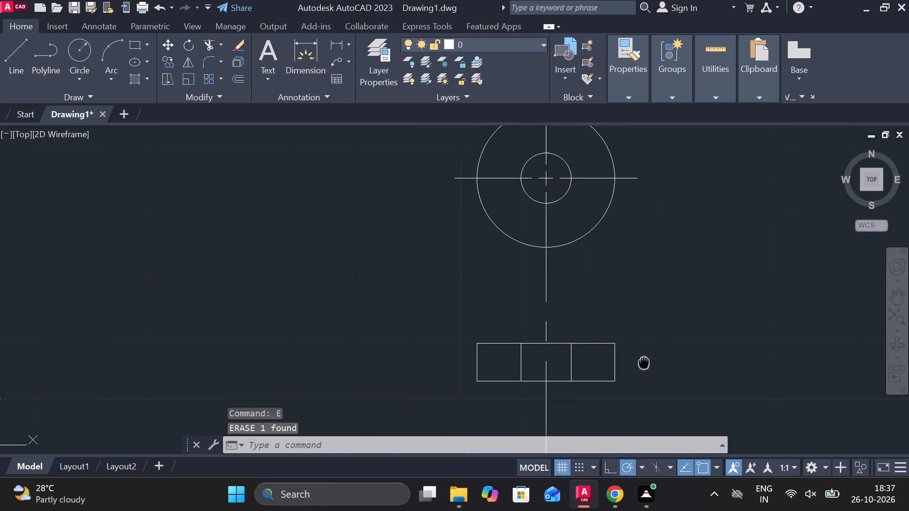
middle_drag(632, 349, 624, 325)
scroll(635, 326, down, 1)
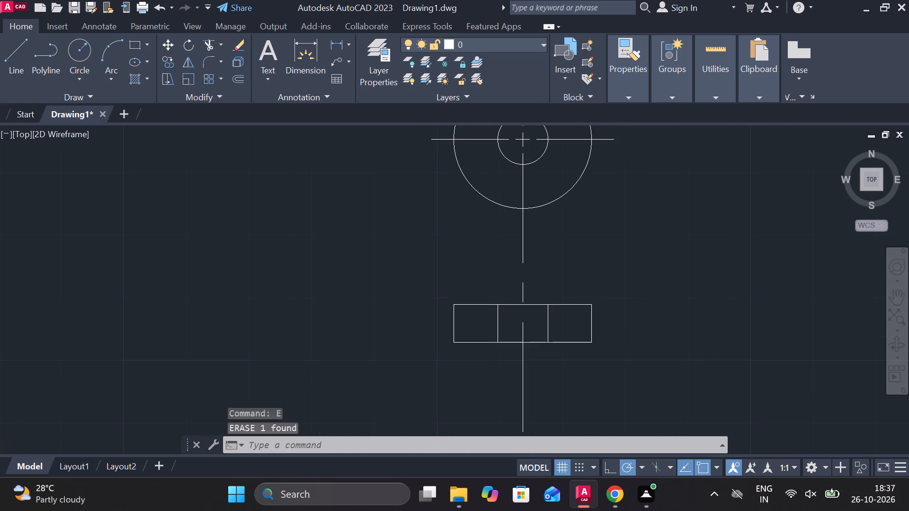
middle_drag(635, 326, 604, 324)
middle_drag(607, 283, 501, 346)
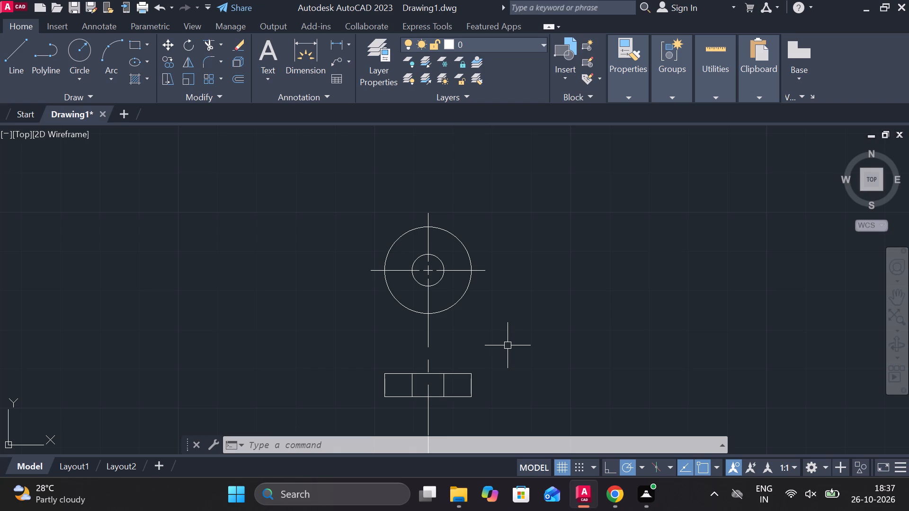
middle_drag(503, 341, 493, 272)
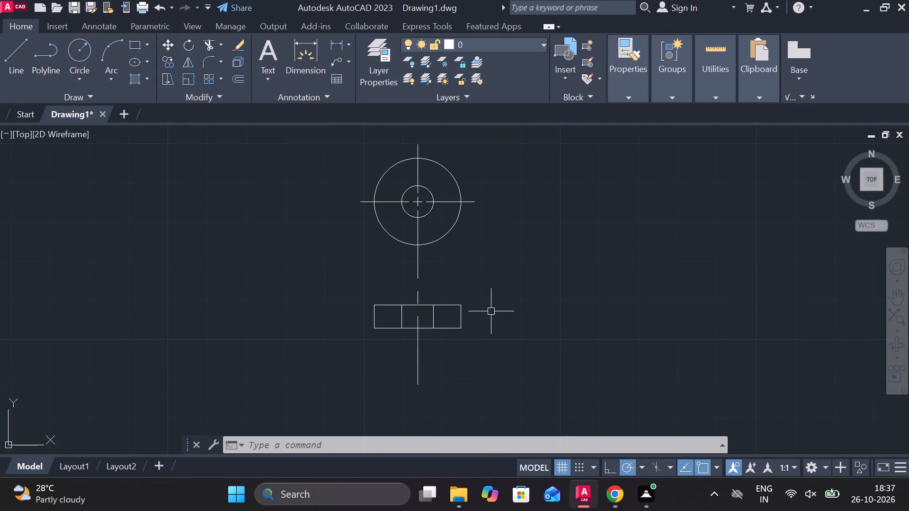
key(l)
key(Return)
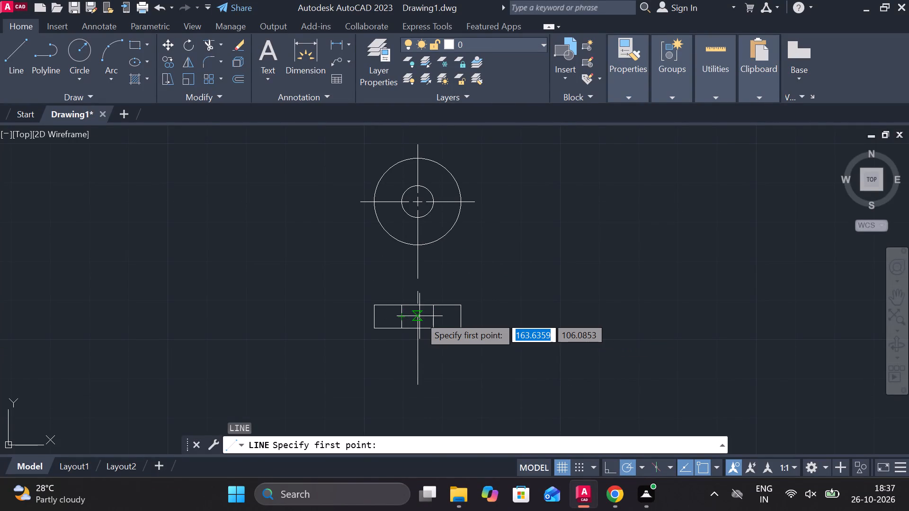
click(417, 275)
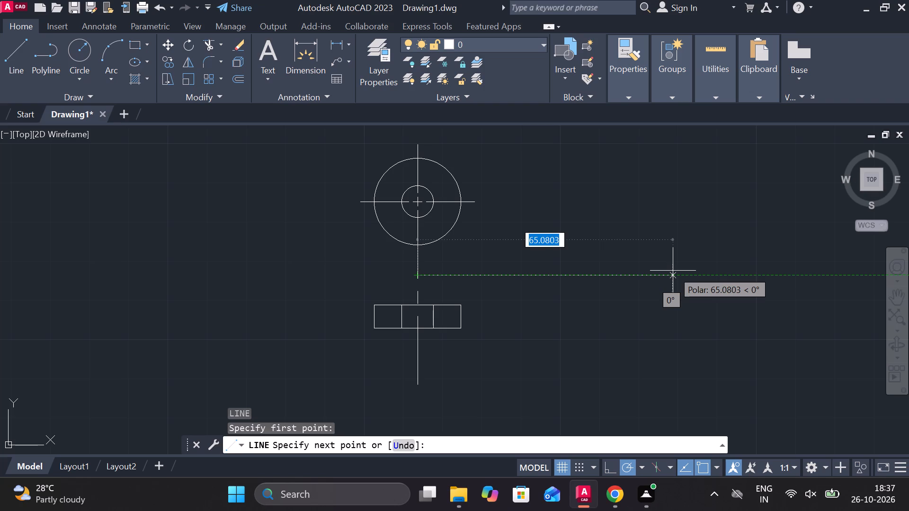
text(38)
key(Return)
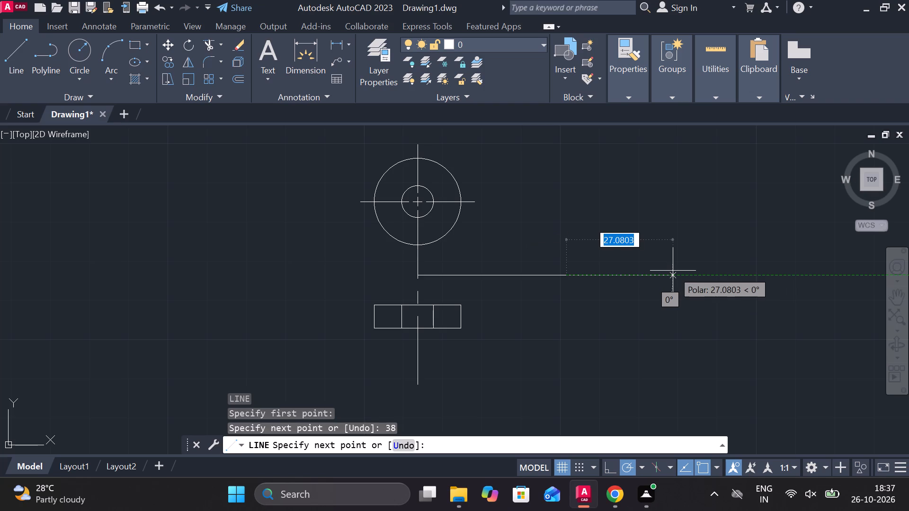
click(566, 346)
key(Escape)
Offset the new vertical line 4 to the right.
click(564, 308)
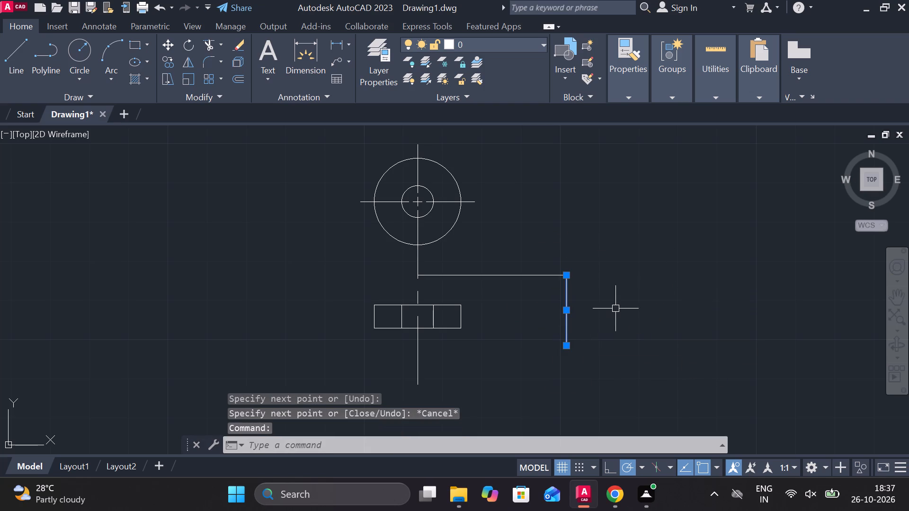
key(o)
key(Return)
key(Return)
key(4)
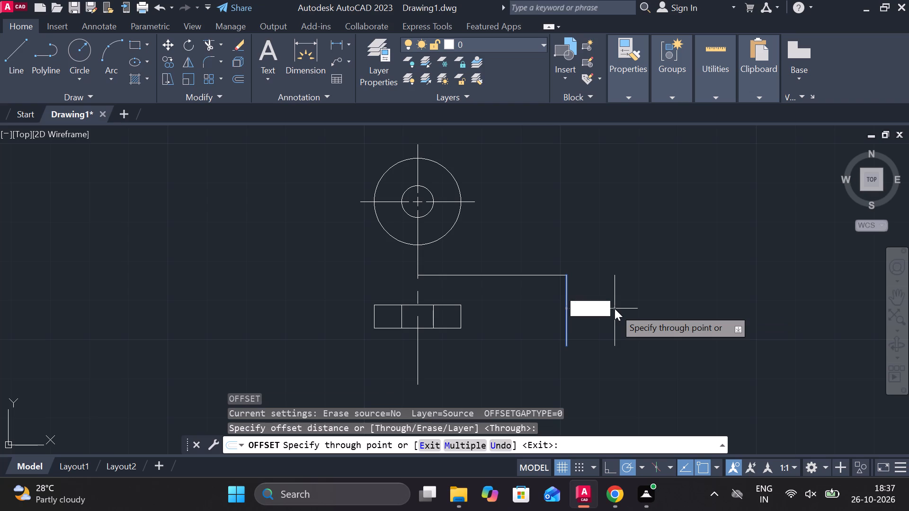
key(space)
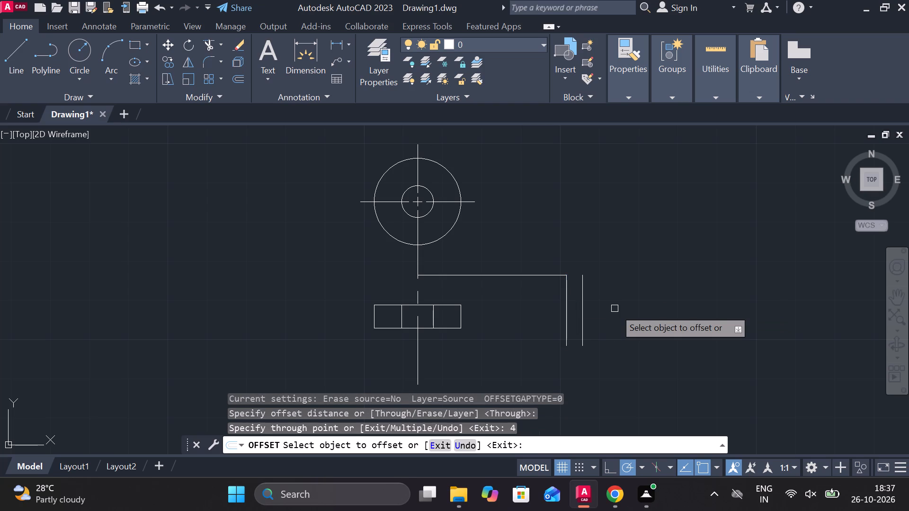
key(Escape)
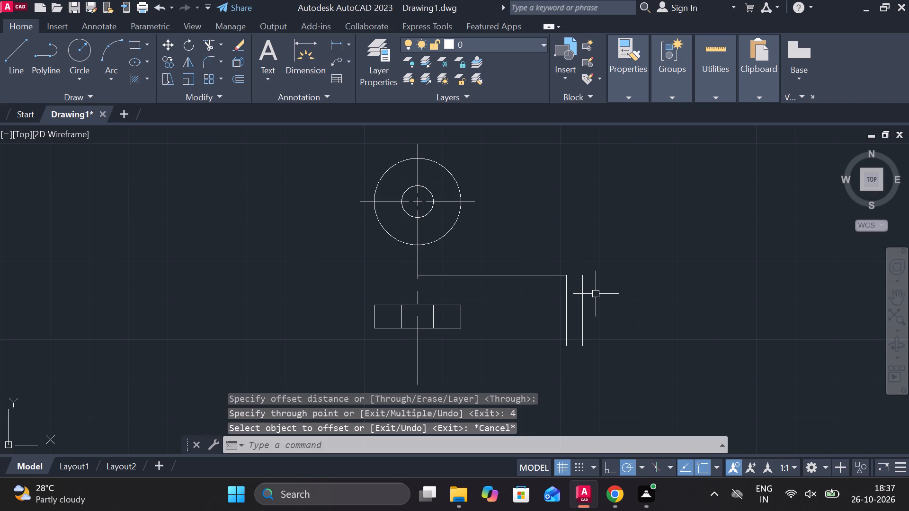
Stretch the offset vertical line's upper end upward past the top of the circles.
click(582, 306)
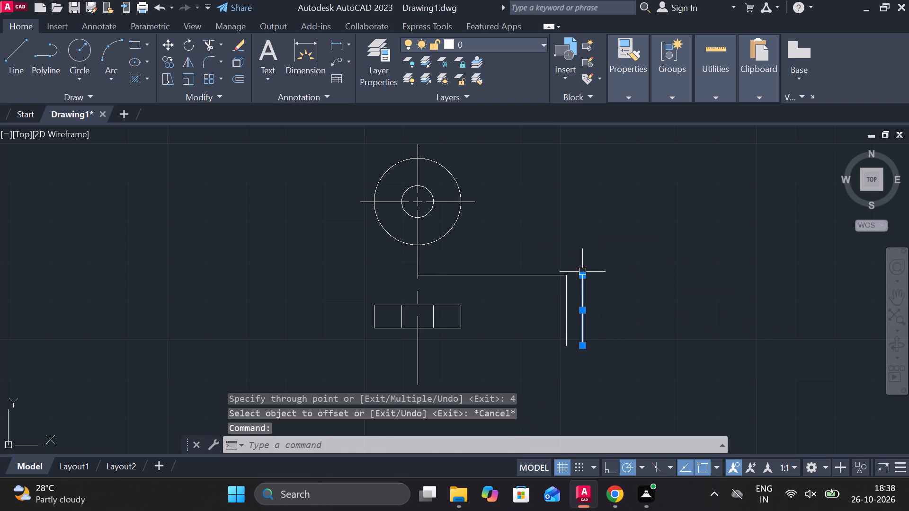
click(585, 279)
middle_drag(586, 144, 586, 194)
click(576, 161)
key(Escape)
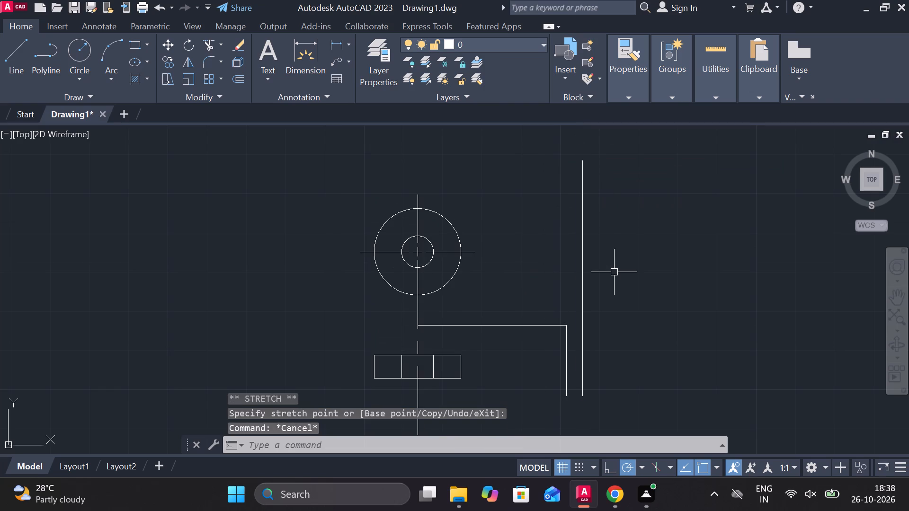
Extend the circles' horizontal centerline rightward beyond the offset vertical line.
click(466, 255)
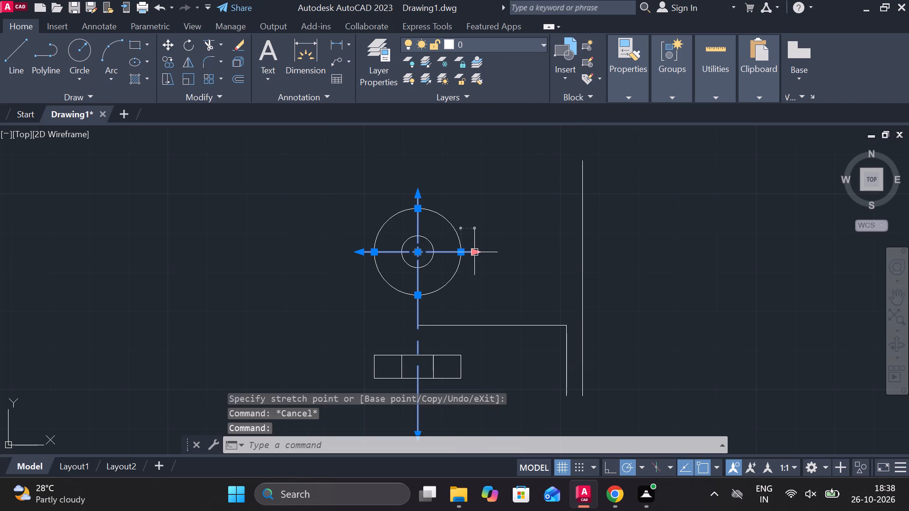
click(475, 253)
click(676, 252)
key(Escape)
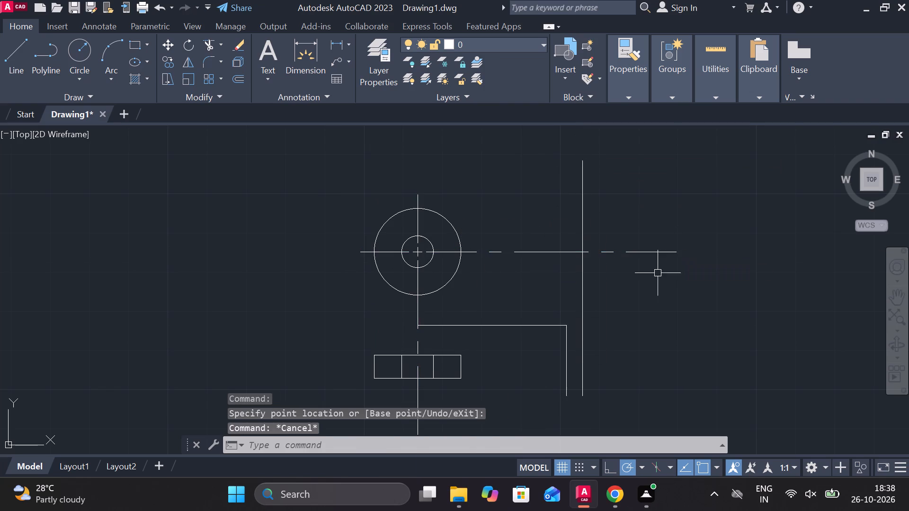
Draw a closed rectangle in the empty area right of the views with lines 17 down, 12 right, 17 up, and back to the start.
middle_drag(606, 310, 600, 294)
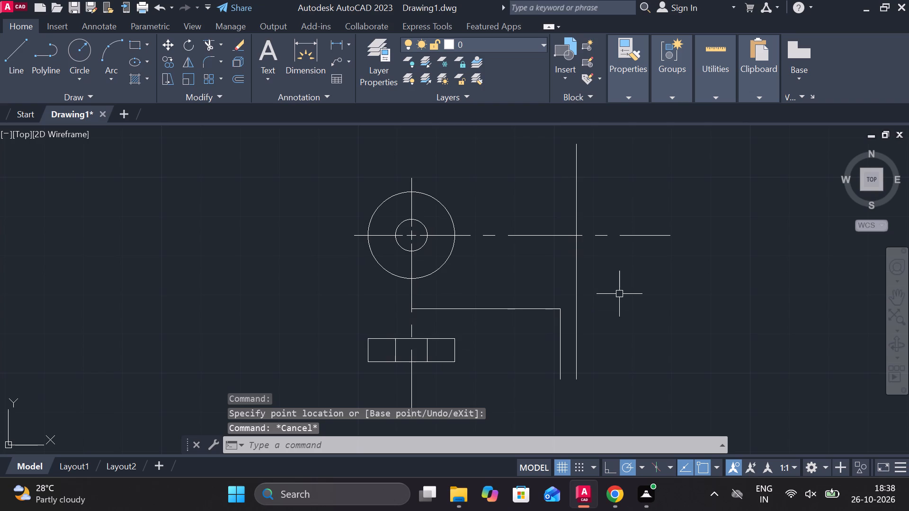
middle_drag(640, 293, 407, 318)
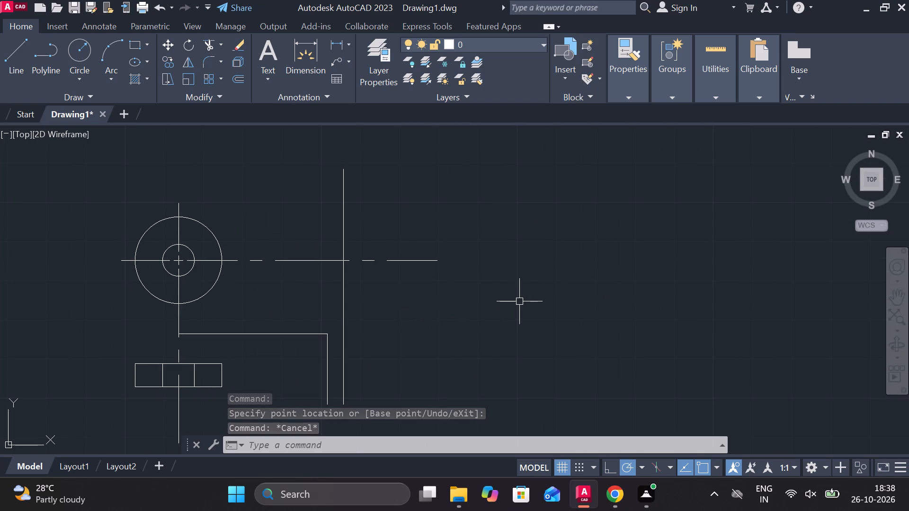
key(l)
key(Return)
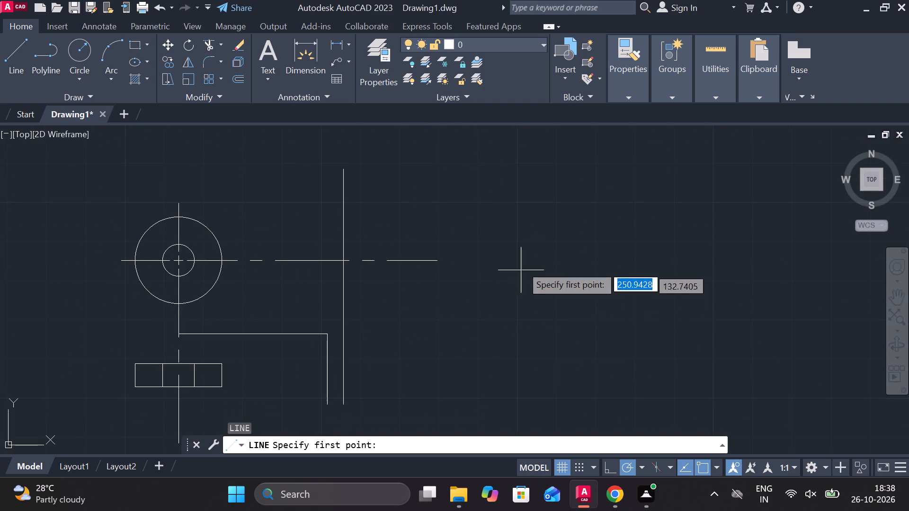
drag(540, 213, 502, 254)
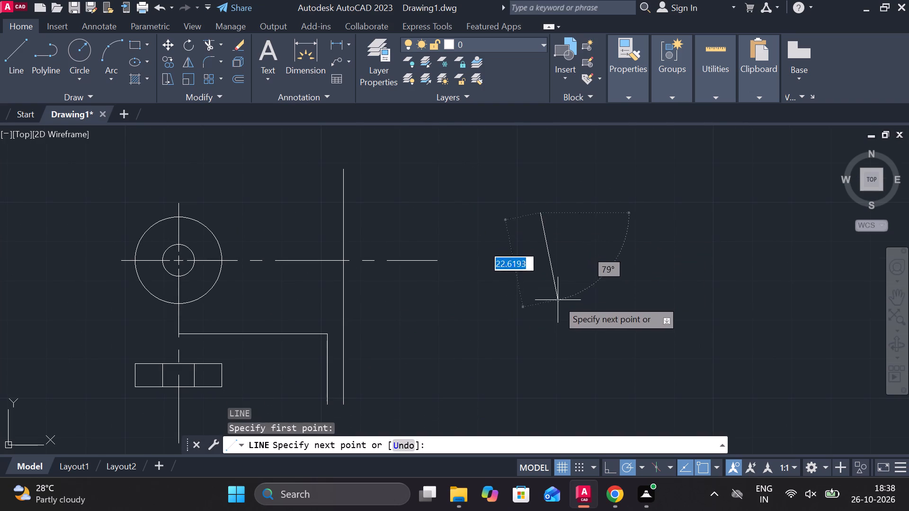
text(167)
key(BackSpace)
key(BackSpace)
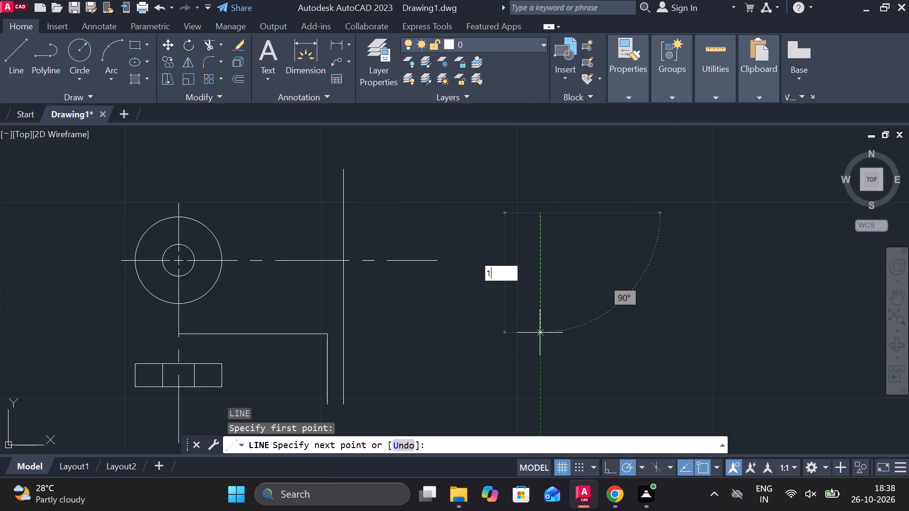
text(7)
key(space)
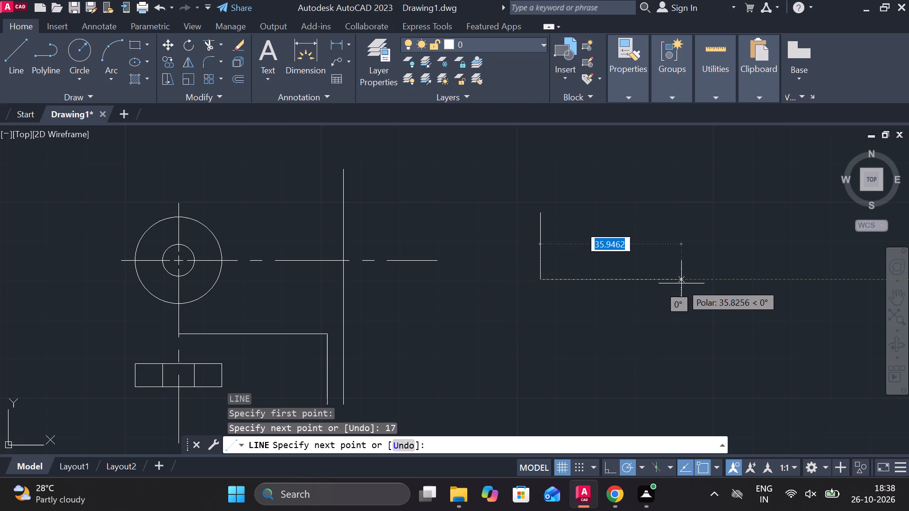
text(12)
key(space)
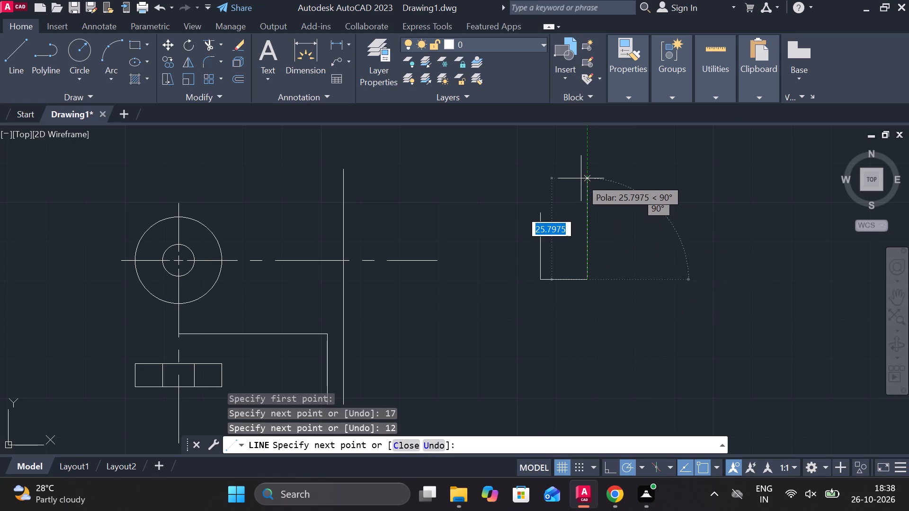
key(1)
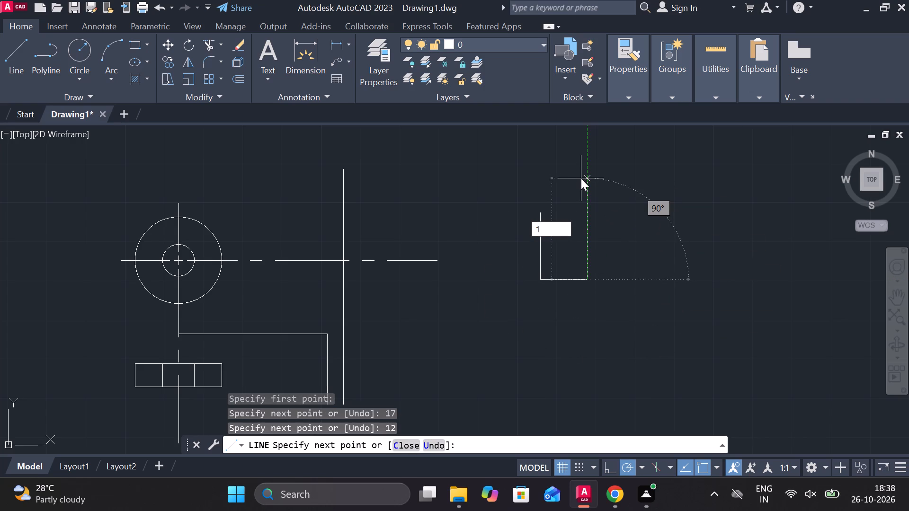
text(7)
key(space)
click(536, 214)
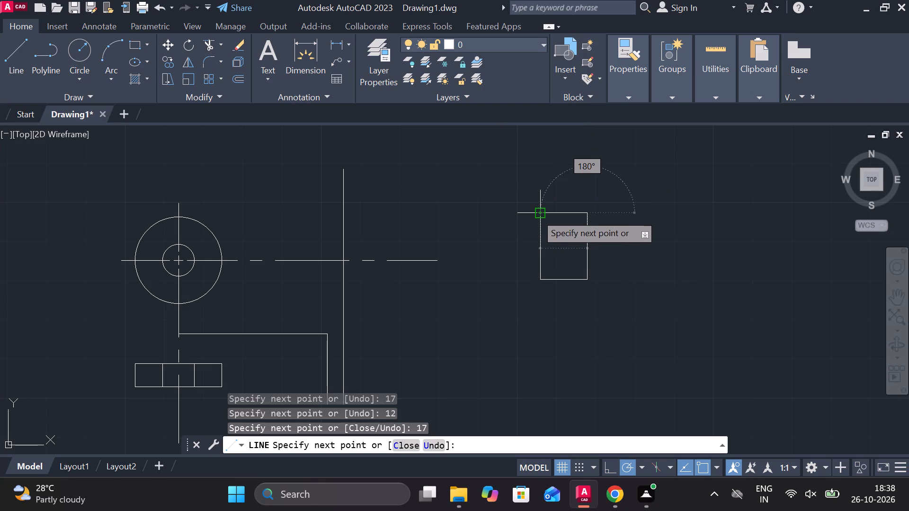
scroll(560, 228, up, 2)
middle_drag(557, 228, 515, 227)
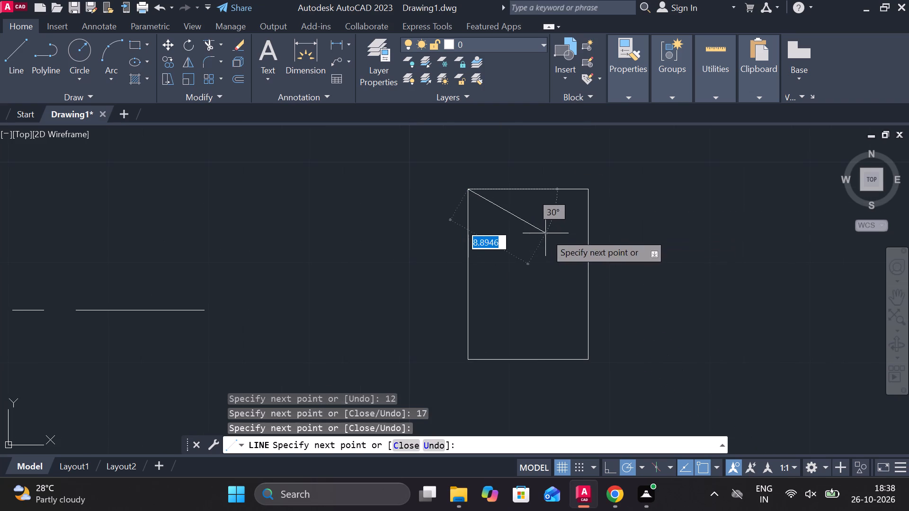
key(Escape)
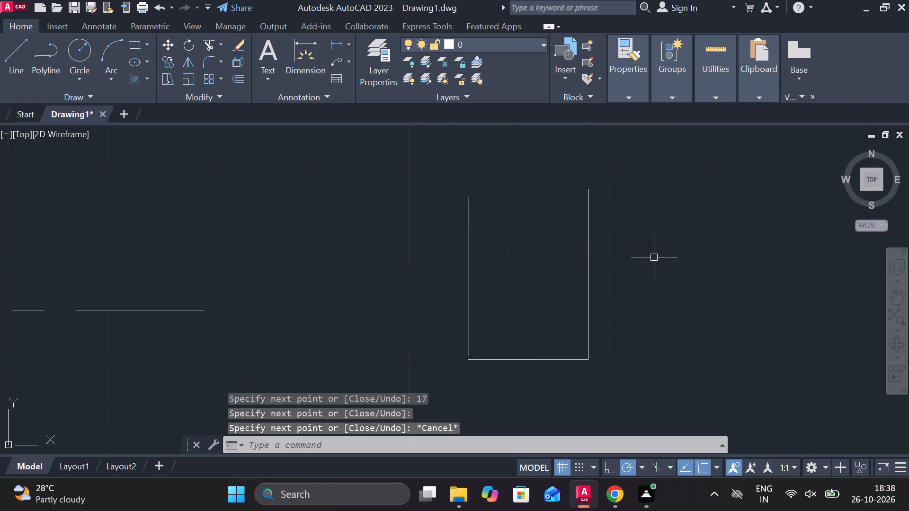
Draw a horizontal line joining the midpoints of the 12 by 17 rectangle's vertical sides.
key(l)
key(Return)
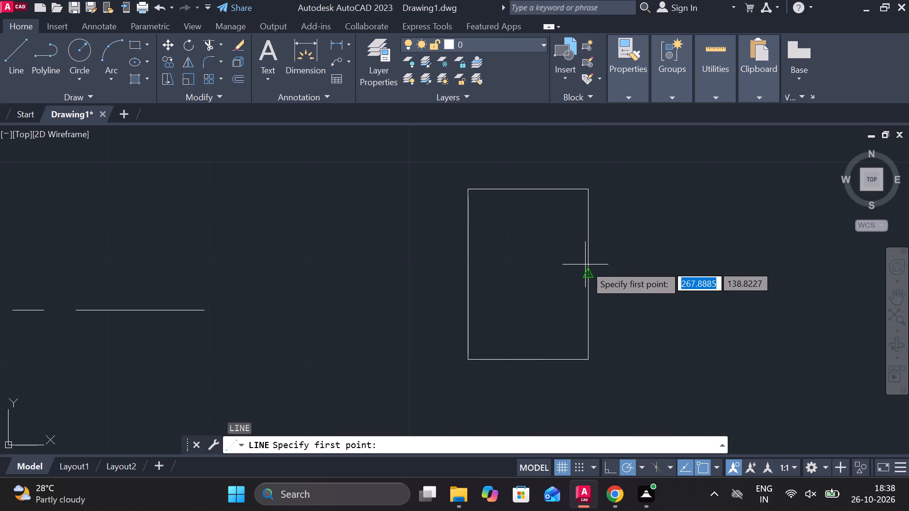
click(587, 275)
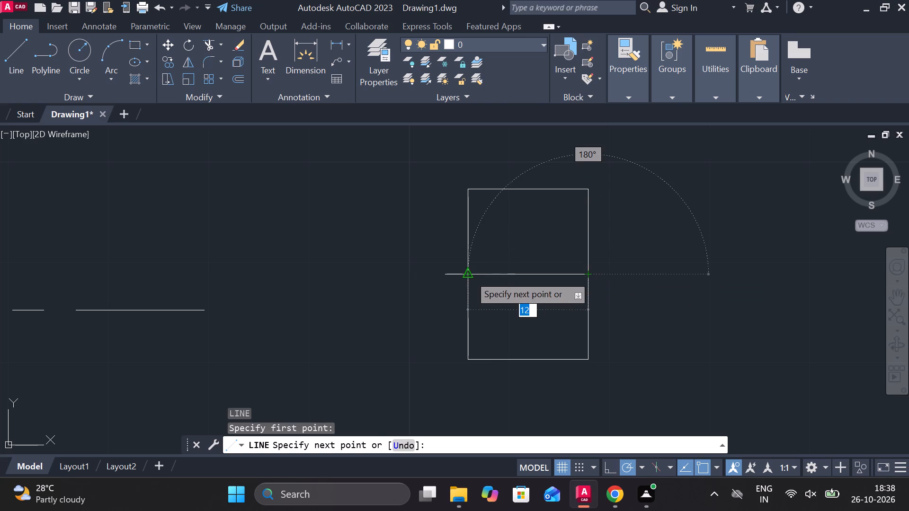
click(469, 275)
key(Escape)
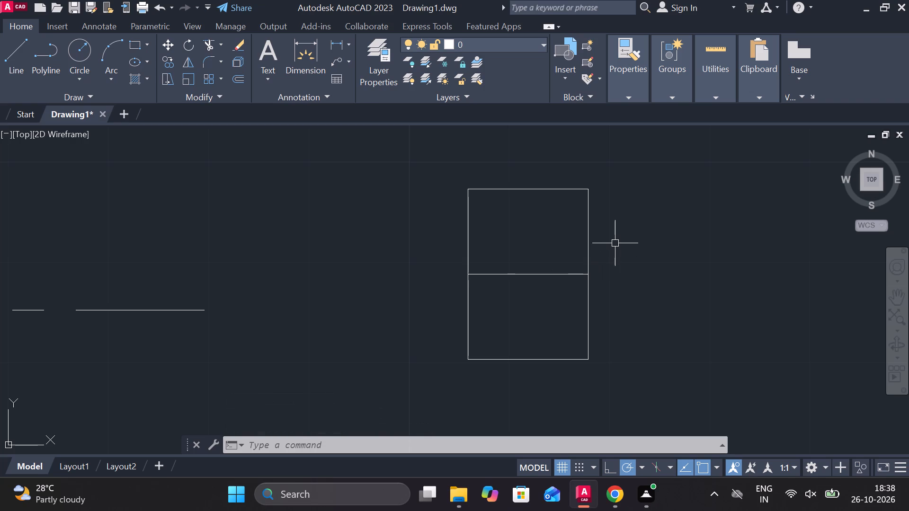
Add a box above the rectangle with lines 8.5 up from its upper-right corner, 12 left, and down to its upper-left corner.
key(l)
key(Return)
middle_drag(613, 234, 613, 265)
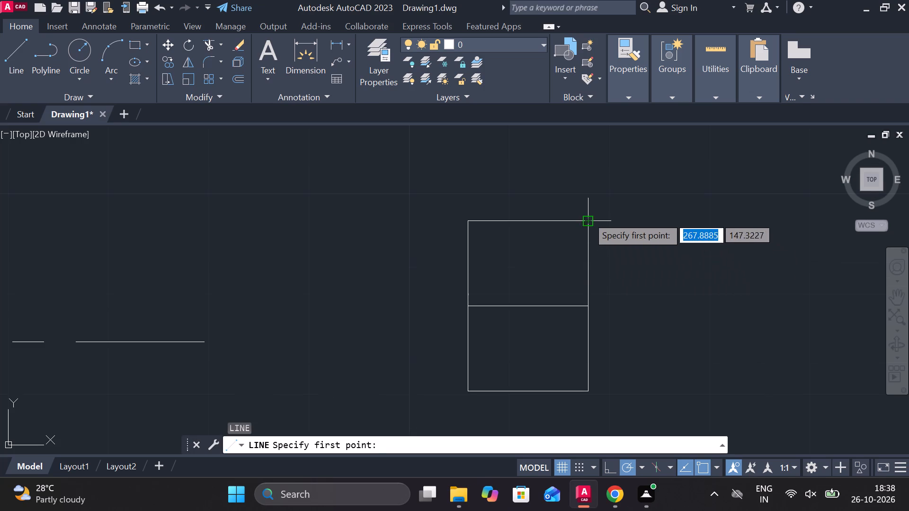
click(587, 216)
text(8.)
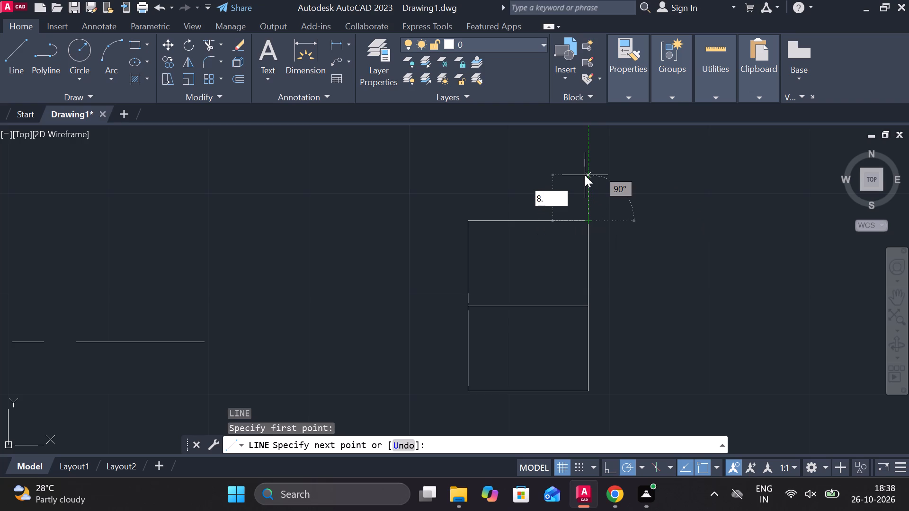
text(5)
key(space)
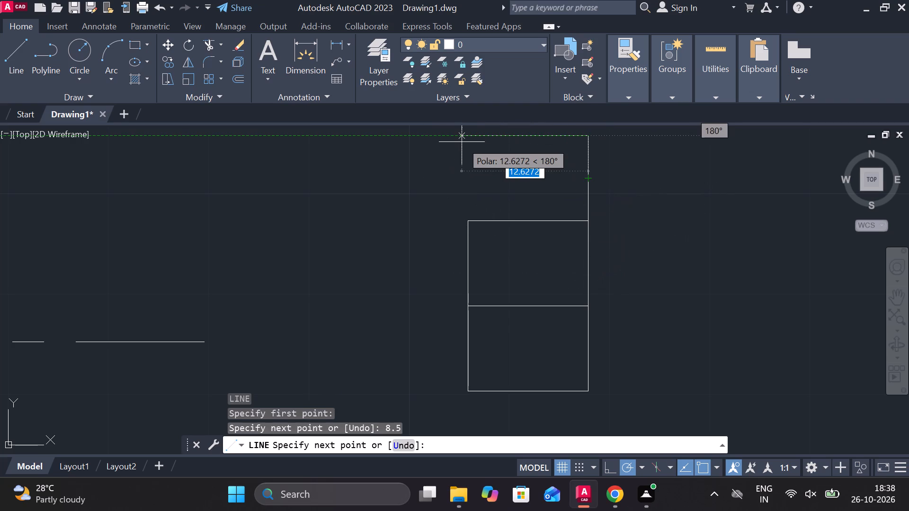
text(12)
key(space)
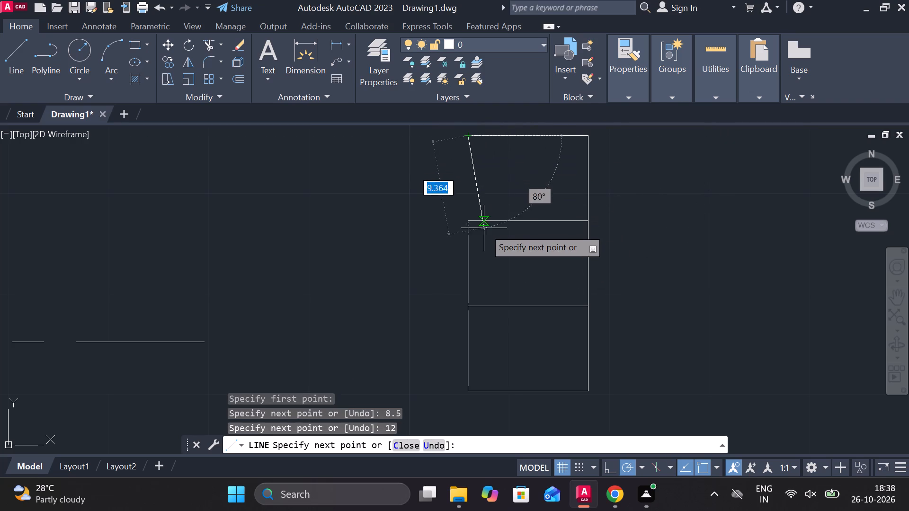
click(469, 229)
key(Escape)
Add a box below the rectangle with lines 8.5 down from its lower-right corner, 12 left, and up to its lower-left corner.
middle_drag(564, 241, 535, 159)
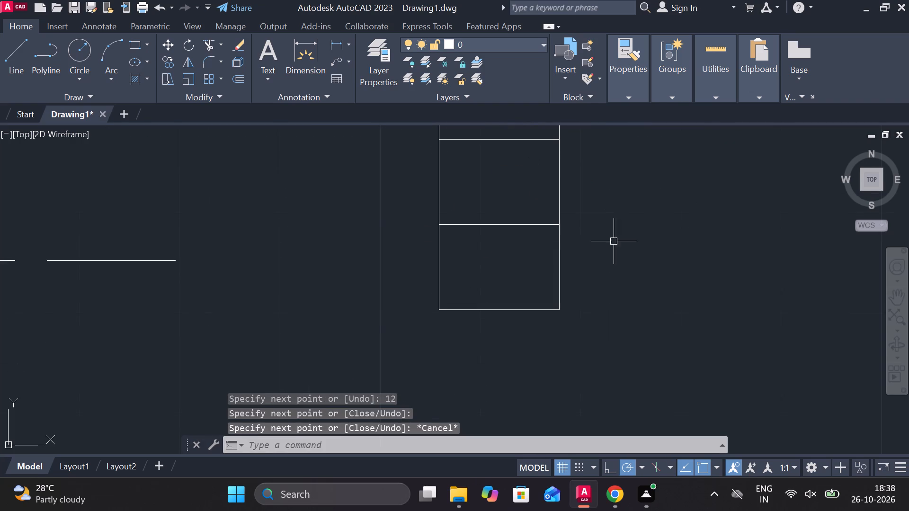
key(l)
key(Return)
middle_drag(623, 286, 596, 268)
click(534, 295)
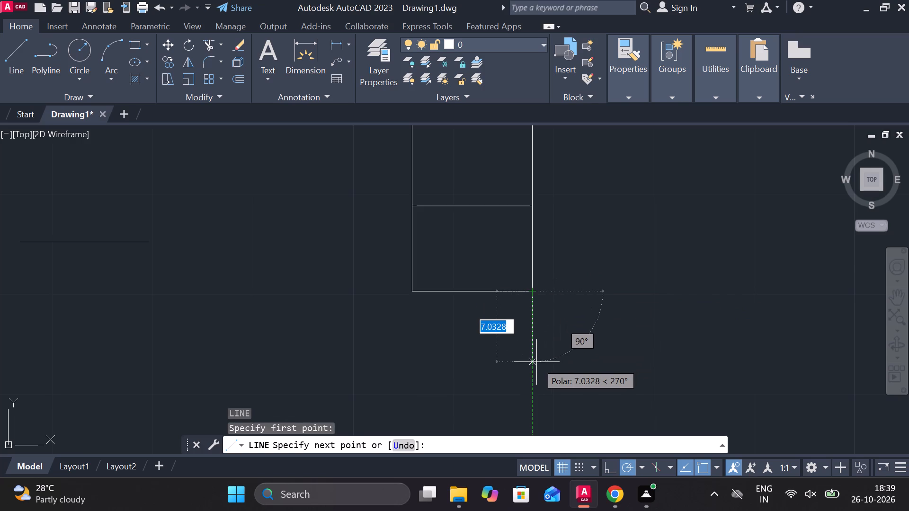
text(8.)
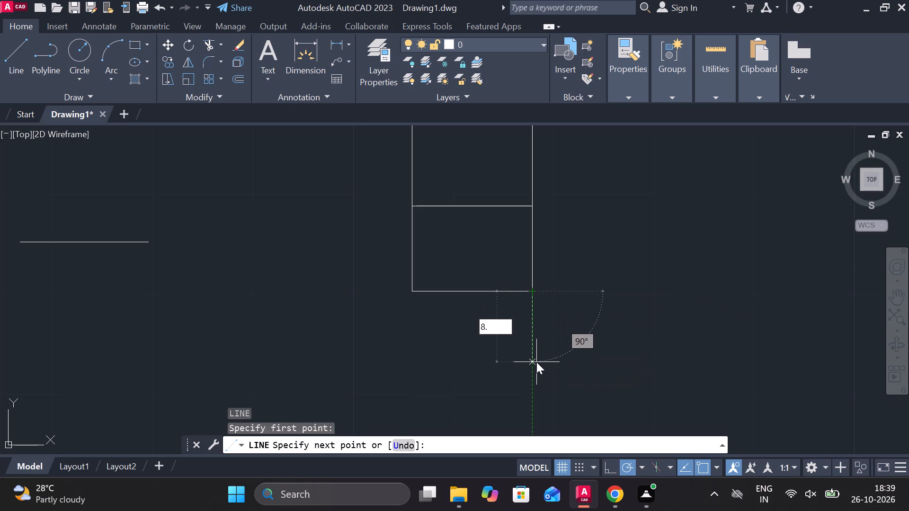
text(5)
key(space)
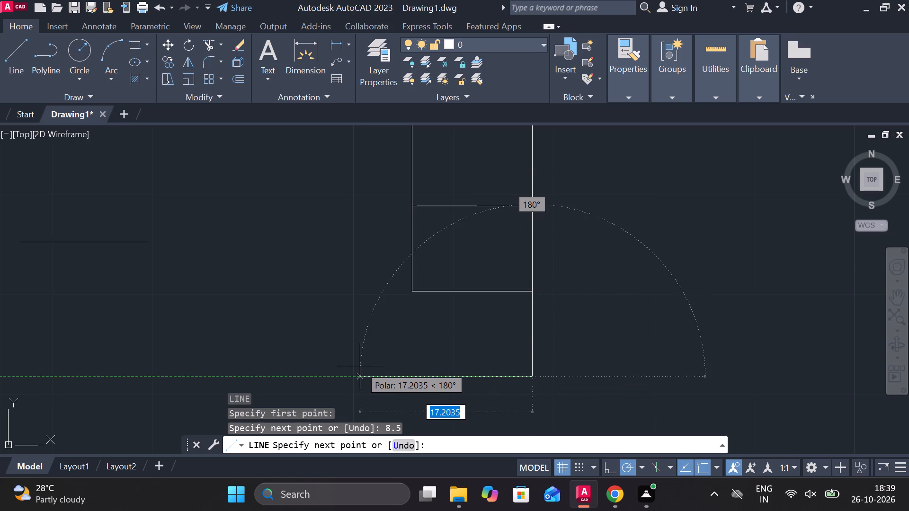
text(12)
key(space)
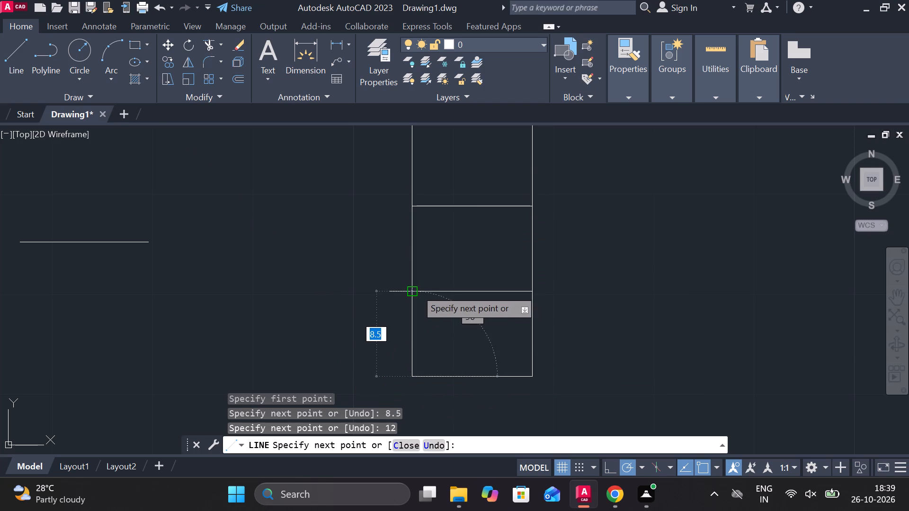
click(416, 289)
scroll(470, 340, down, 1)
key(Escape)
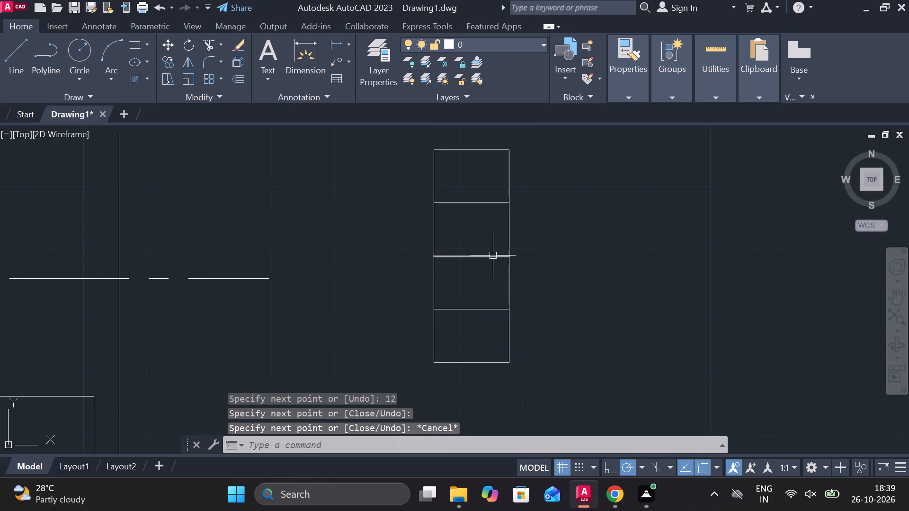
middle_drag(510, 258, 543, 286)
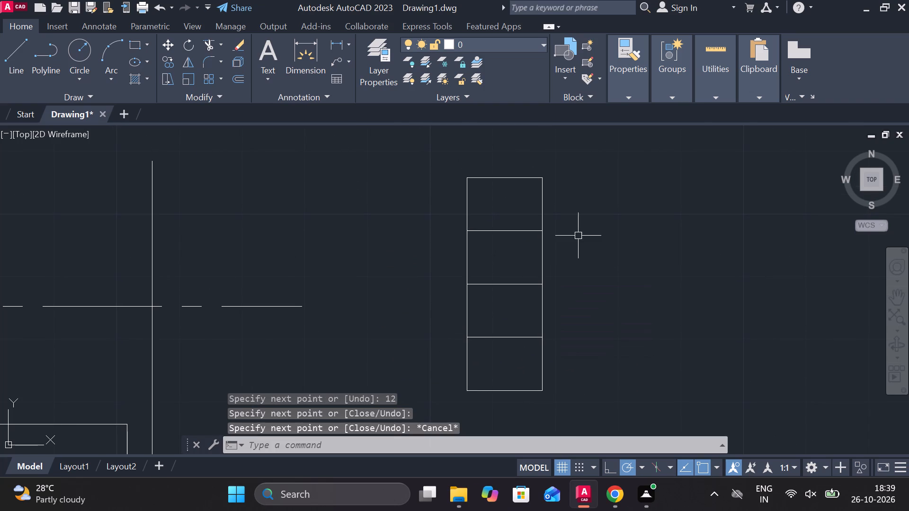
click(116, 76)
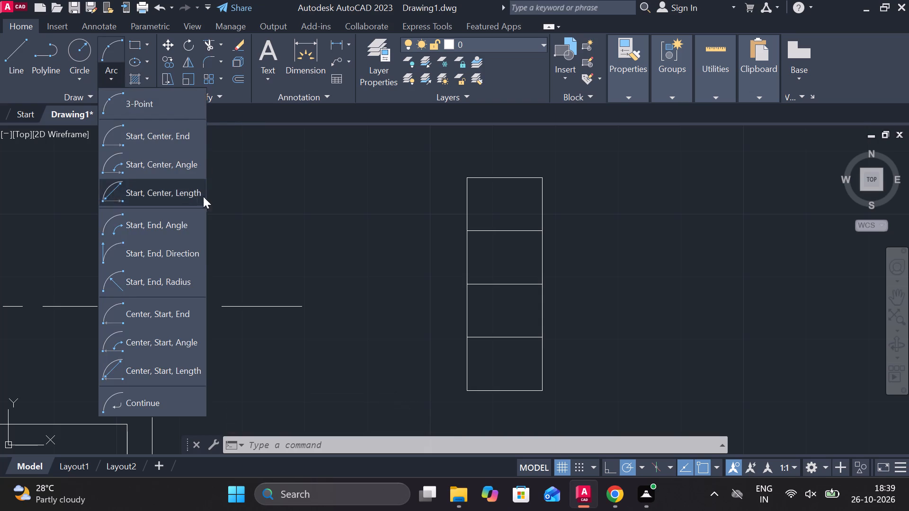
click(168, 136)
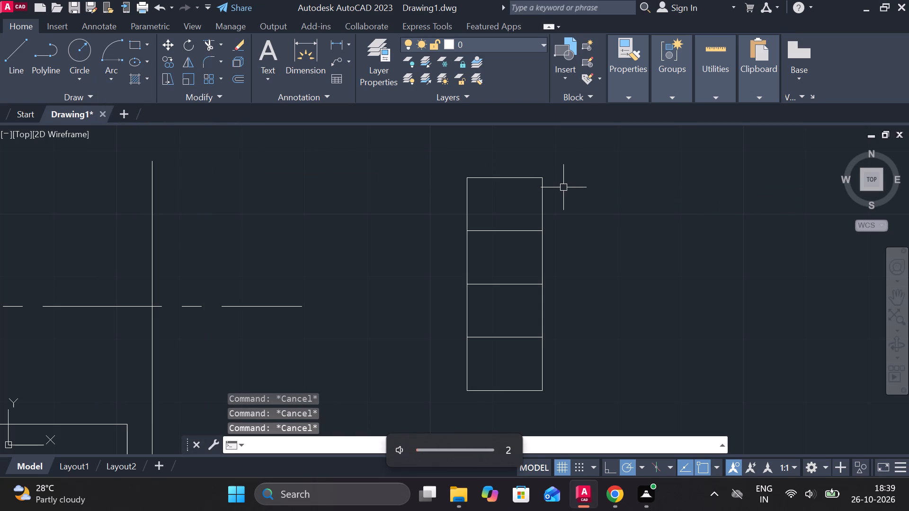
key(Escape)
Join the three collinear segments of the stacked side view's left edge into one line.
click(467, 259)
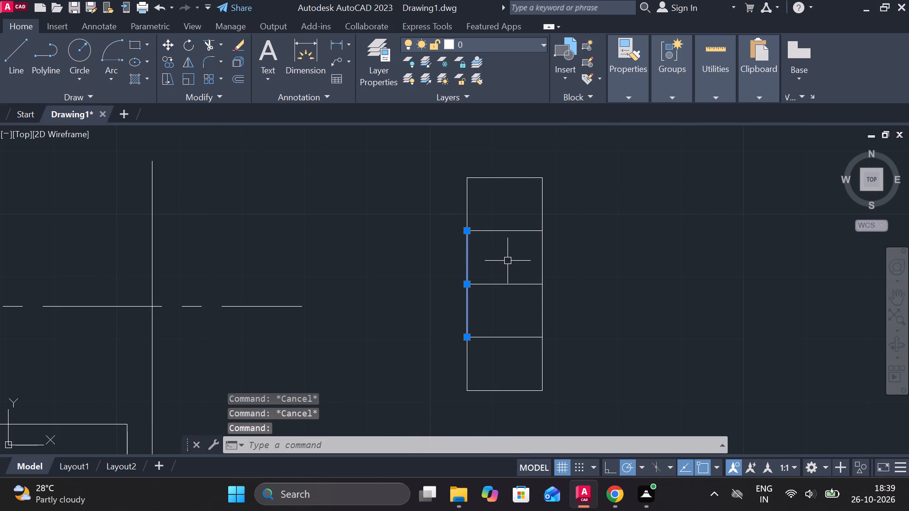
click(468, 358)
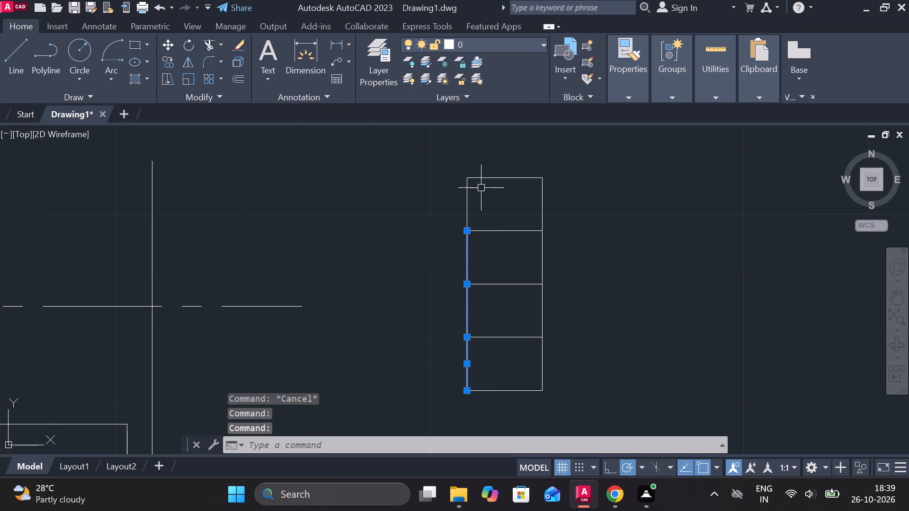
click(467, 199)
key(j)
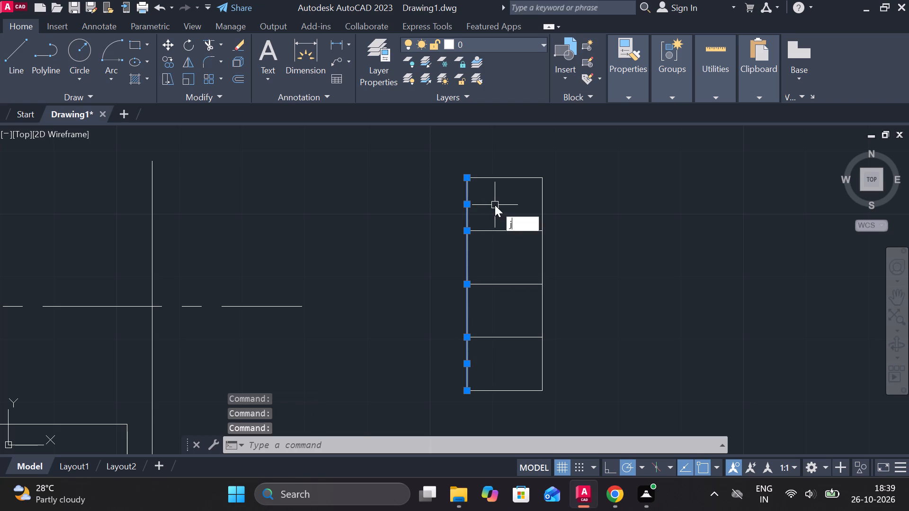
key(Return)
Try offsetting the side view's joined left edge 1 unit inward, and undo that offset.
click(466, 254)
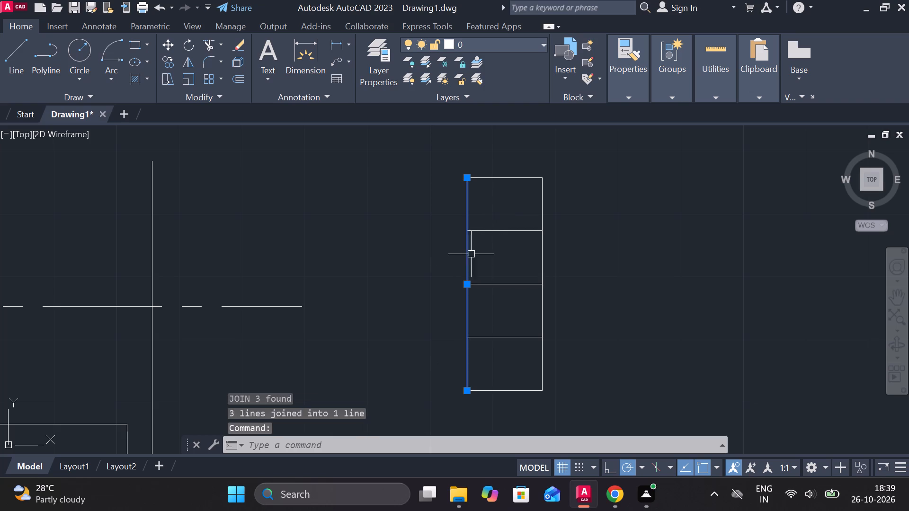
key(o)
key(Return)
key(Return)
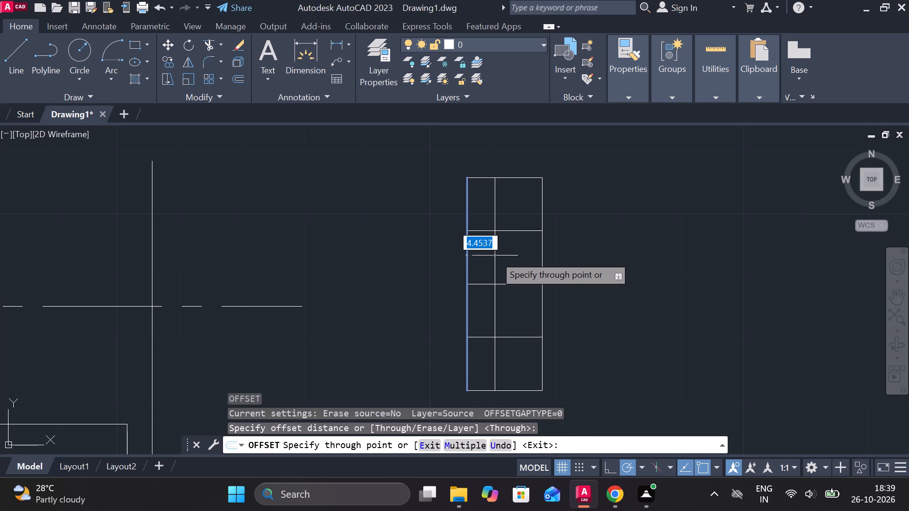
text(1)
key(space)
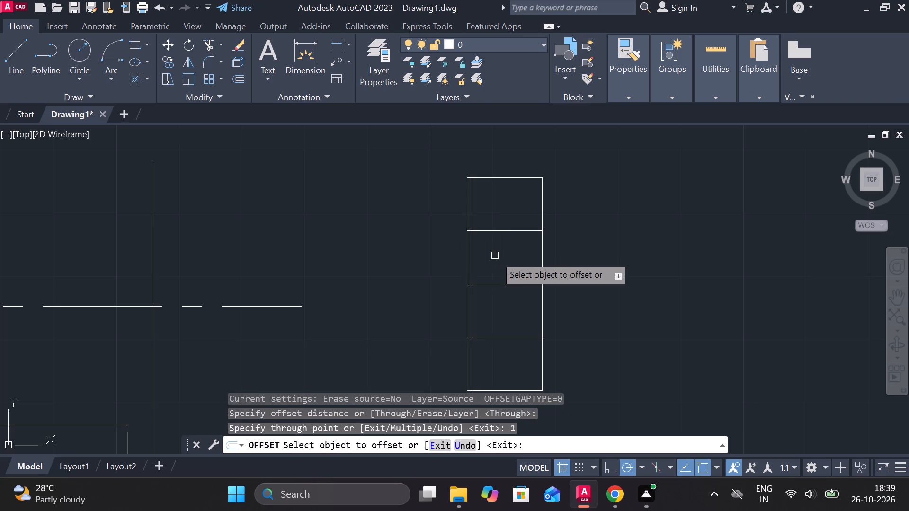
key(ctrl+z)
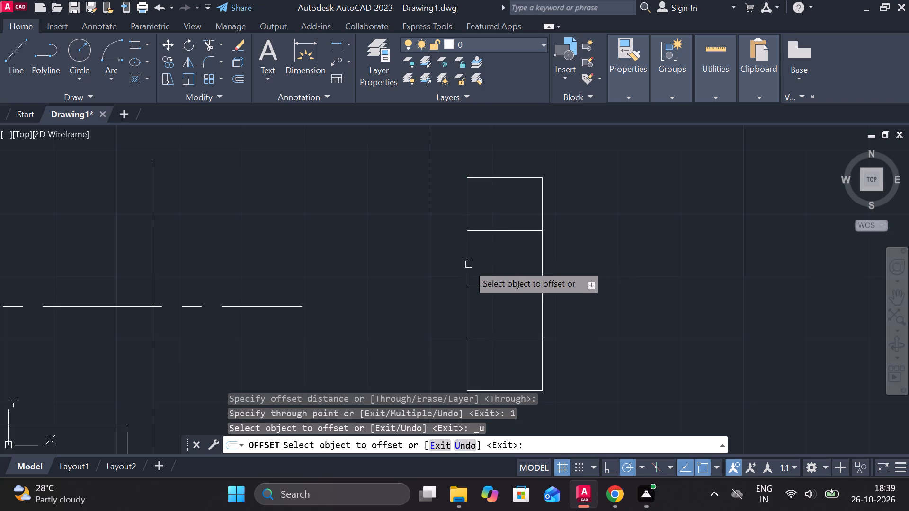
Offset the side view's joined left edge 2 units inward.
click(464, 252)
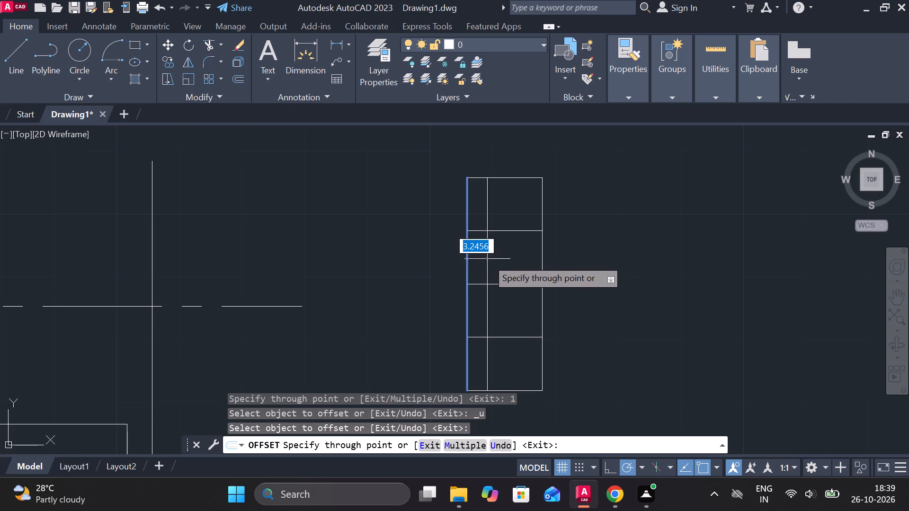
text(2)
key(space)
middle_drag(509, 259, 550, 202)
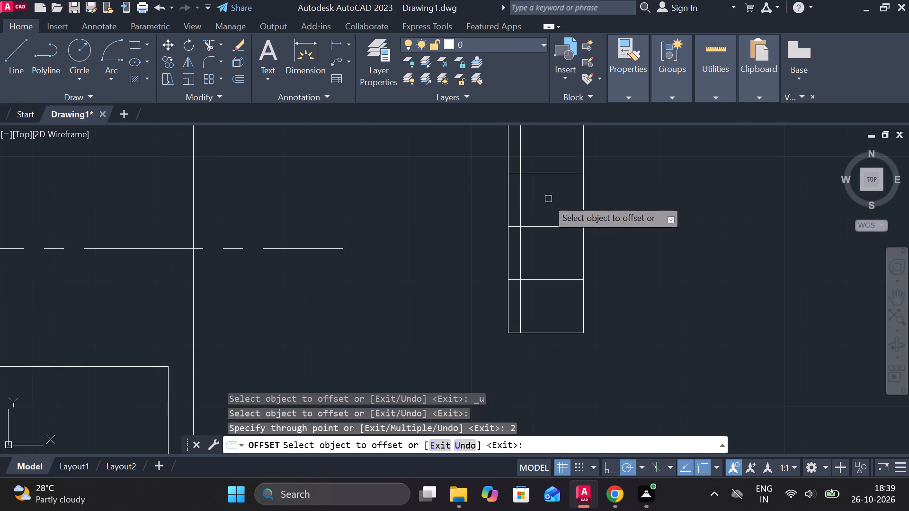
key(Escape)
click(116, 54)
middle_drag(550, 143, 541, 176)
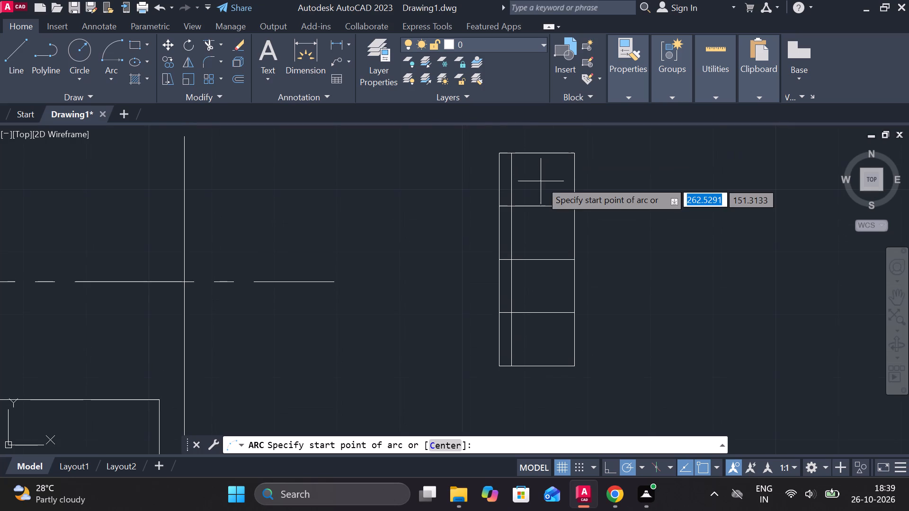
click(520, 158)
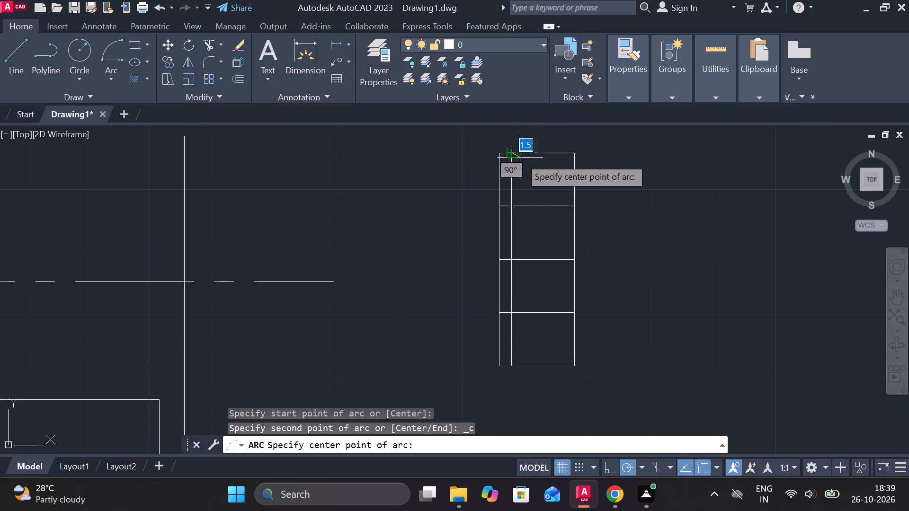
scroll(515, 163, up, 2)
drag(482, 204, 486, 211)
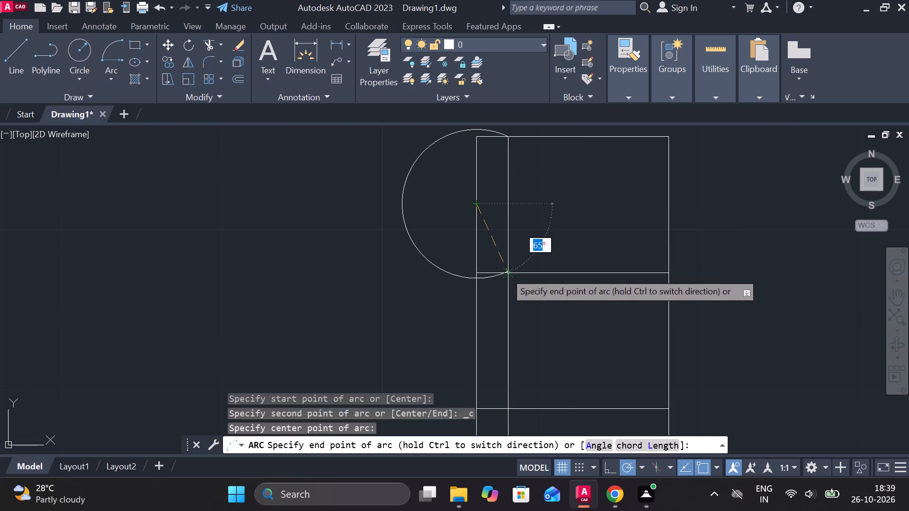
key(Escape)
Draw a three-point arc in the top box between the offset line's ends, passing through the midpoint of the box's left side.
key(space)
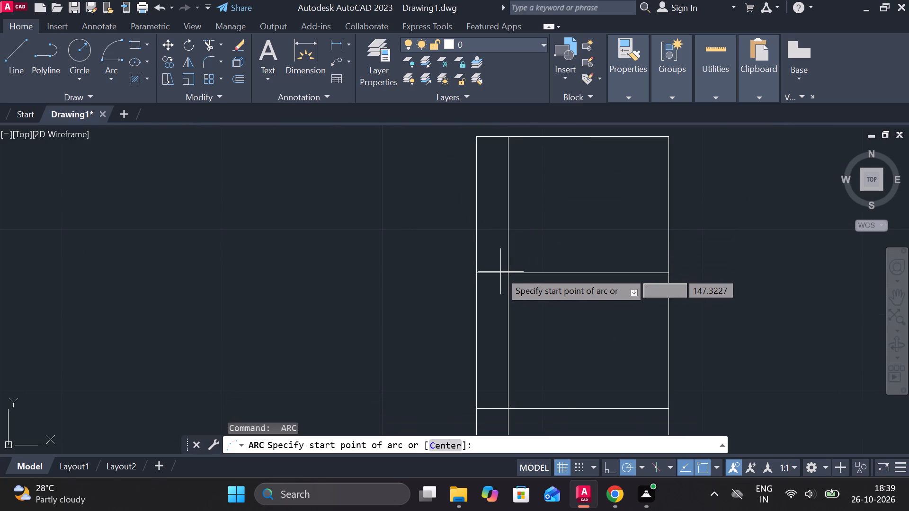
click(509, 272)
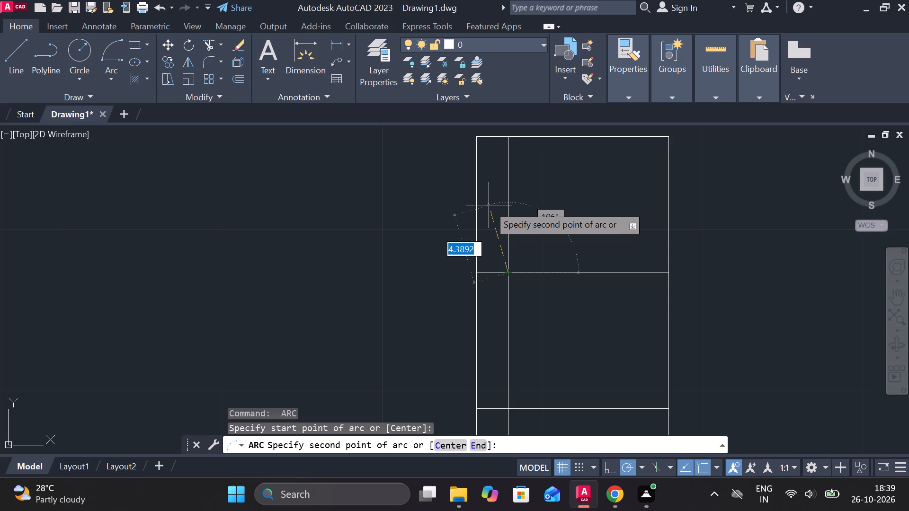
click(480, 203)
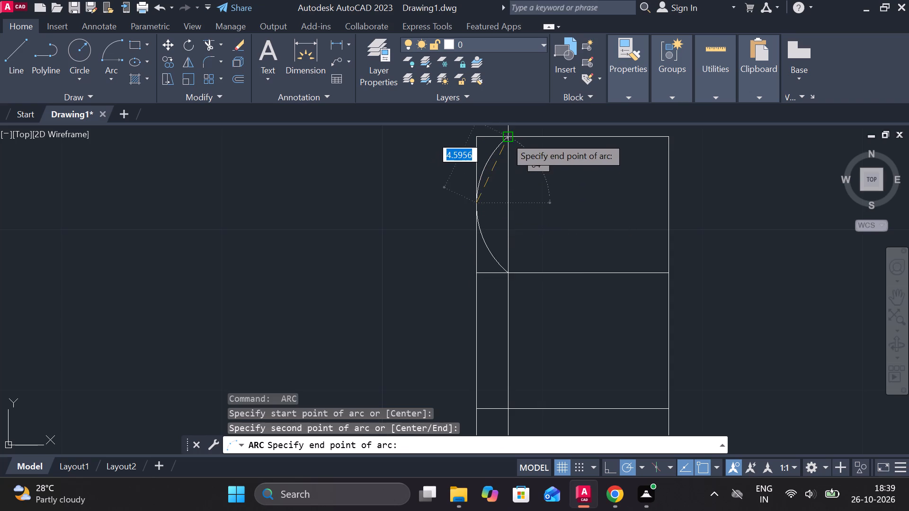
click(506, 137)
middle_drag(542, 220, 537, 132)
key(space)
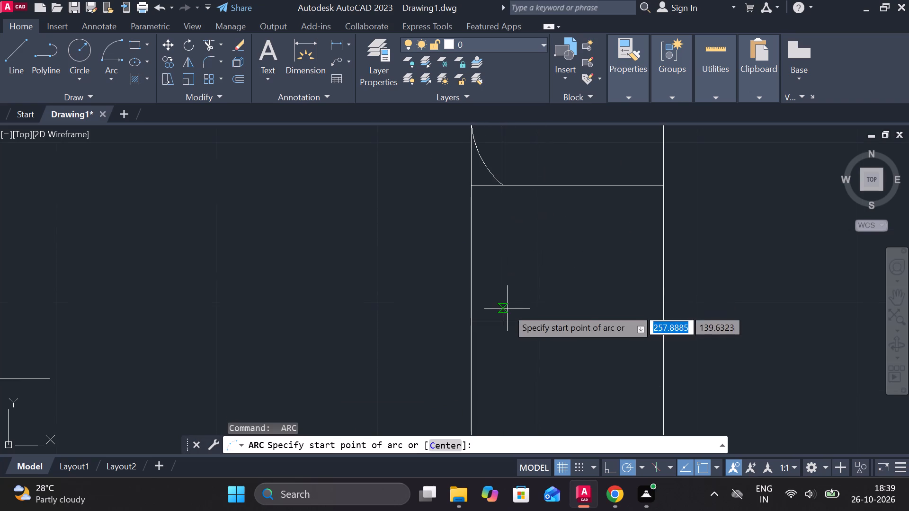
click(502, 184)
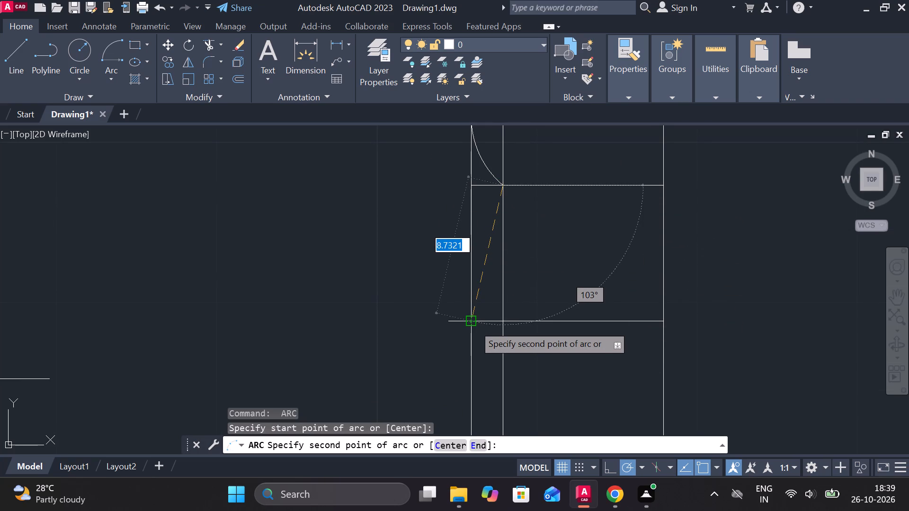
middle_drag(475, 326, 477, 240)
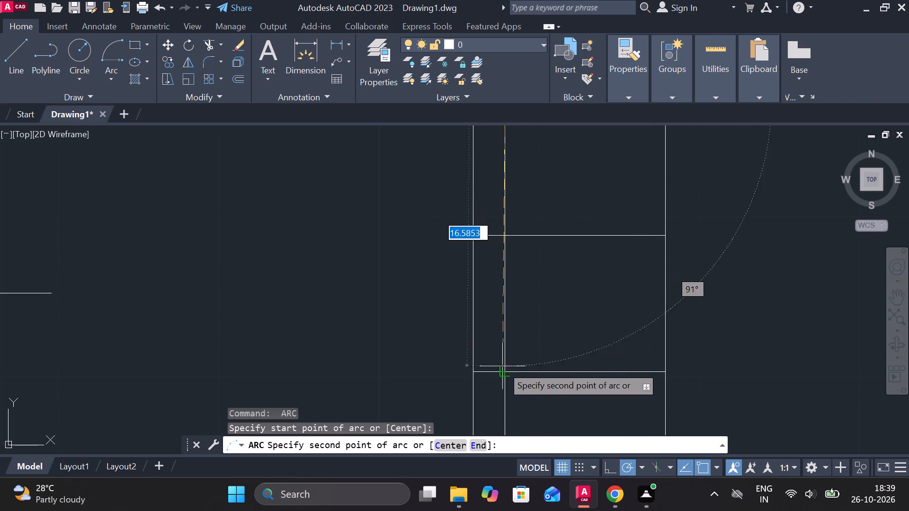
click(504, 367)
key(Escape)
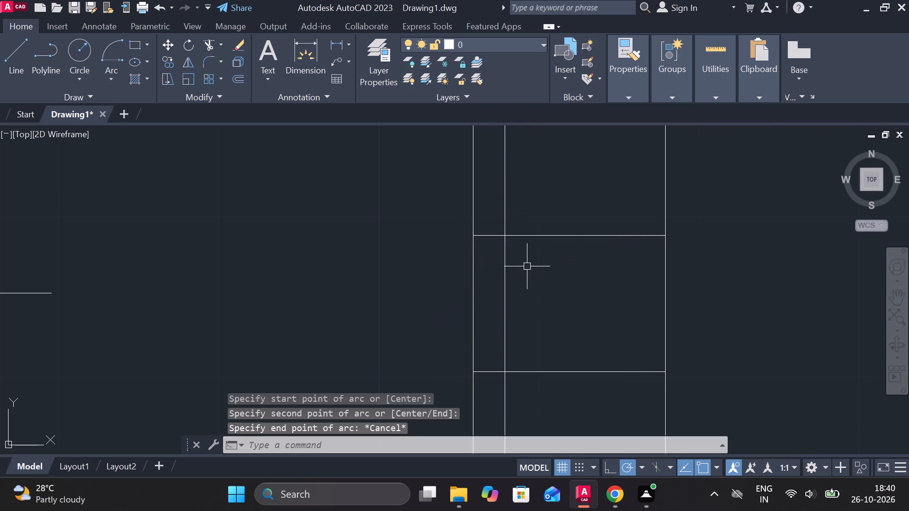
Draw a three-point arc spanning the two middle boxes between their offset-line intersections, passing through the left edge's midpoint.
key(space)
click(506, 367)
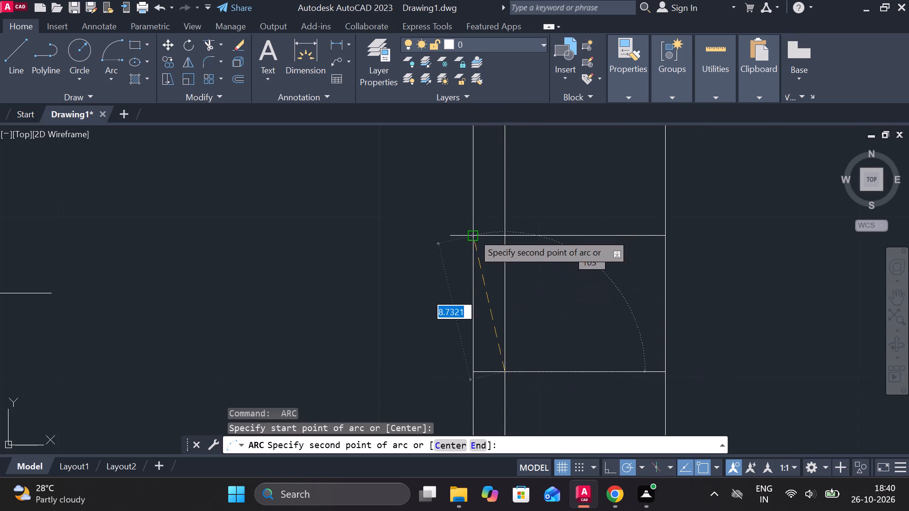
click(473, 233)
middle_drag(485, 150, 485, 256)
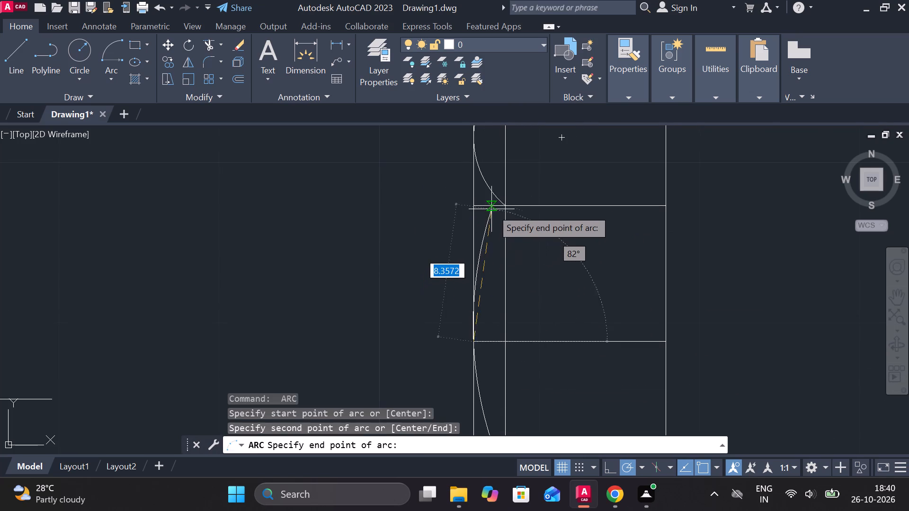
click(500, 208)
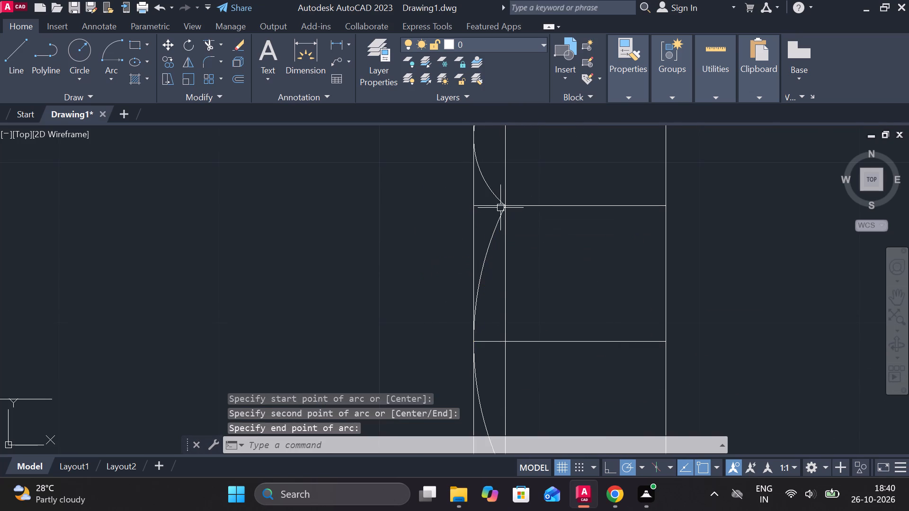
Draw a three-point arc in the bottom box between its offset-line intersections, passing through the midpoint of its left side.
scroll(504, 221, down, 2)
middle_drag(517, 252, 514, 211)
scroll(481, 306, up, 2)
key(space)
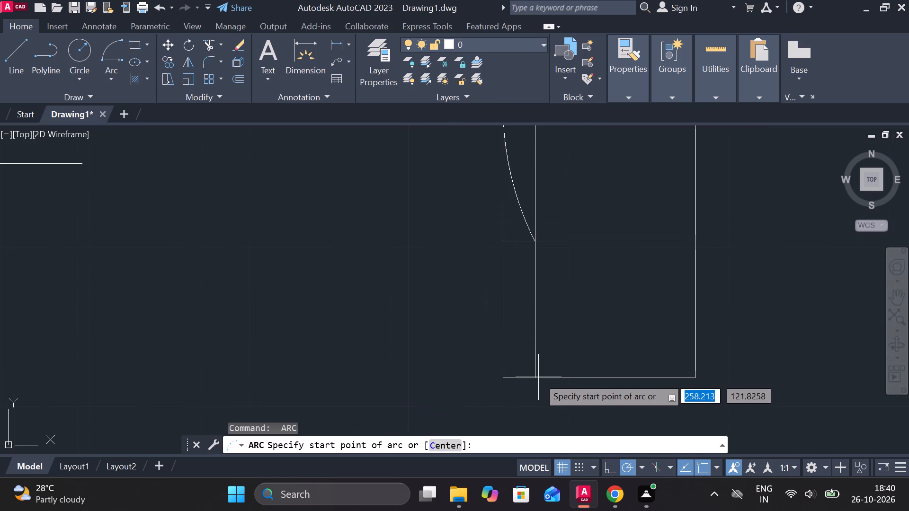
click(536, 376)
click(508, 306)
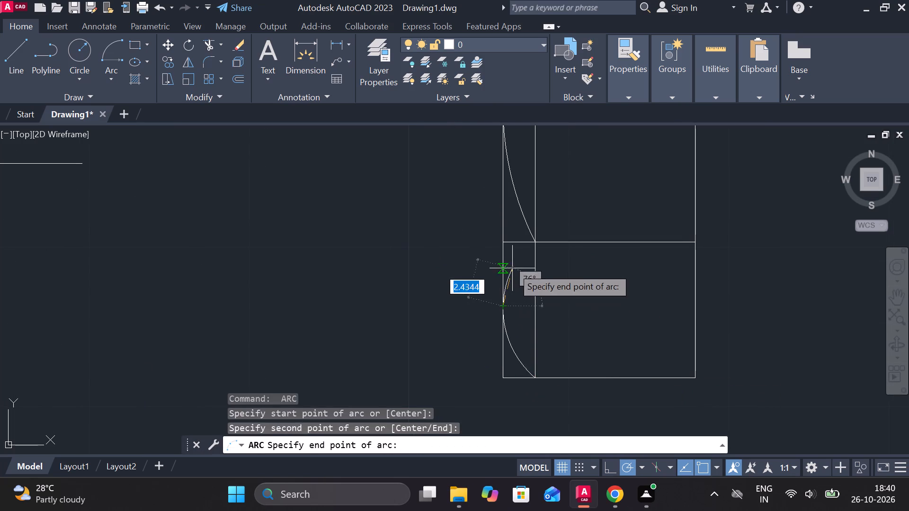
click(527, 245)
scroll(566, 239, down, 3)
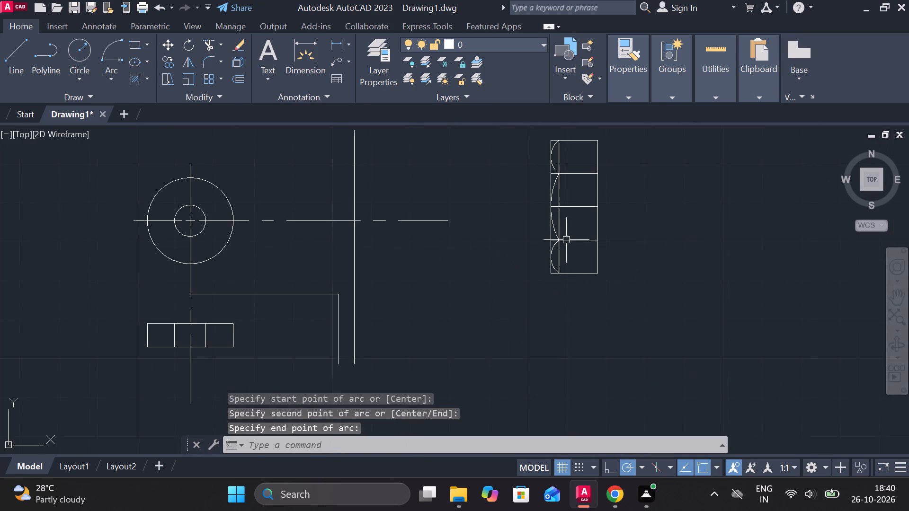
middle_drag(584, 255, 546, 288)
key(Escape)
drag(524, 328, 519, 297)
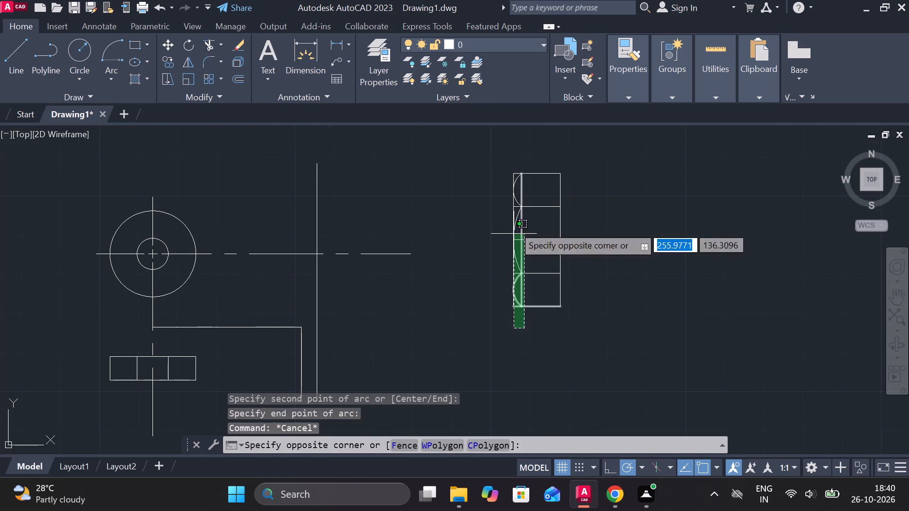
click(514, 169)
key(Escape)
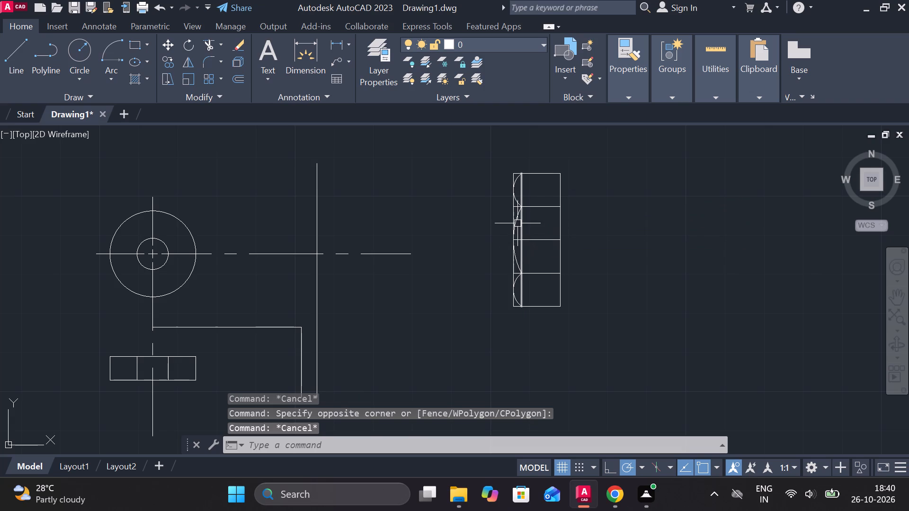
Mirror the side view's three left arcs and inner offset line about its vertical centreline, keeping the originals.
click(517, 221)
scroll(509, 185, up, 2)
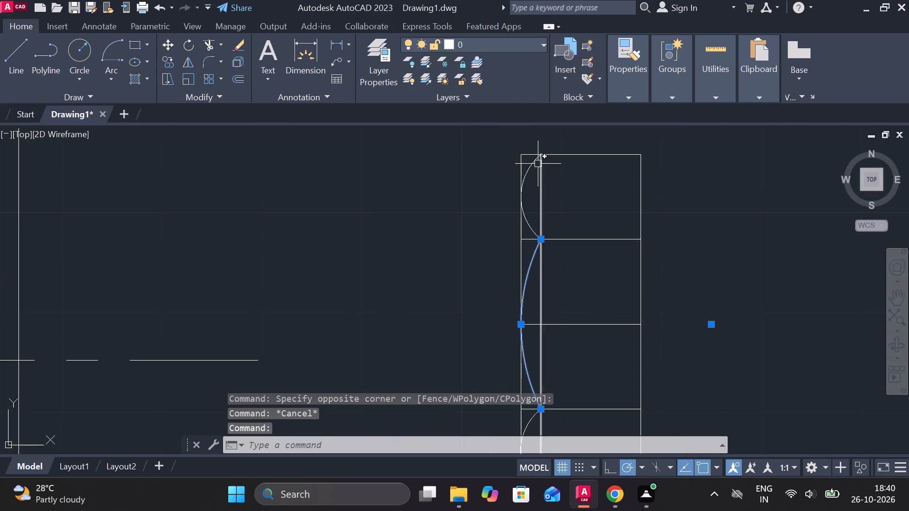
click(532, 165)
scroll(548, 298, down, 1)
middle_drag(563, 340, 560, 272)
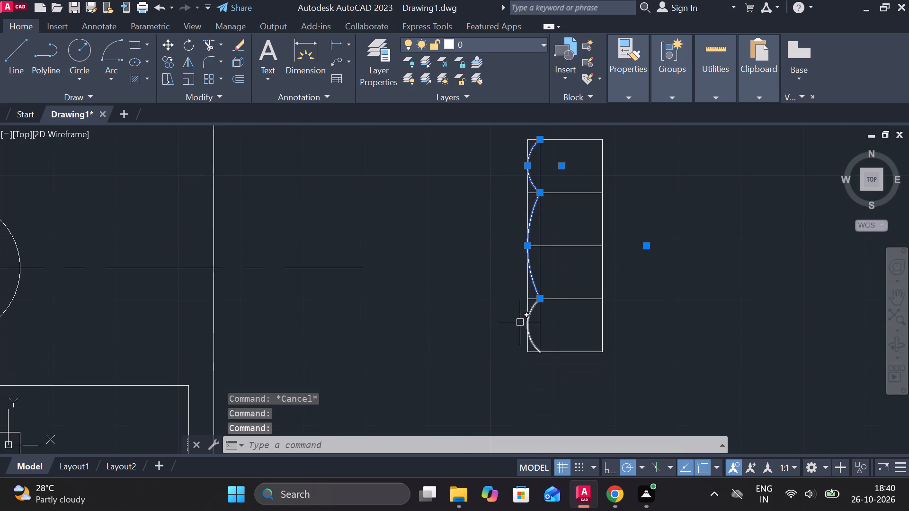
scroll(523, 325, up, 2)
click(548, 279)
scroll(563, 301, down, 2)
middle_drag(581, 303, 571, 306)
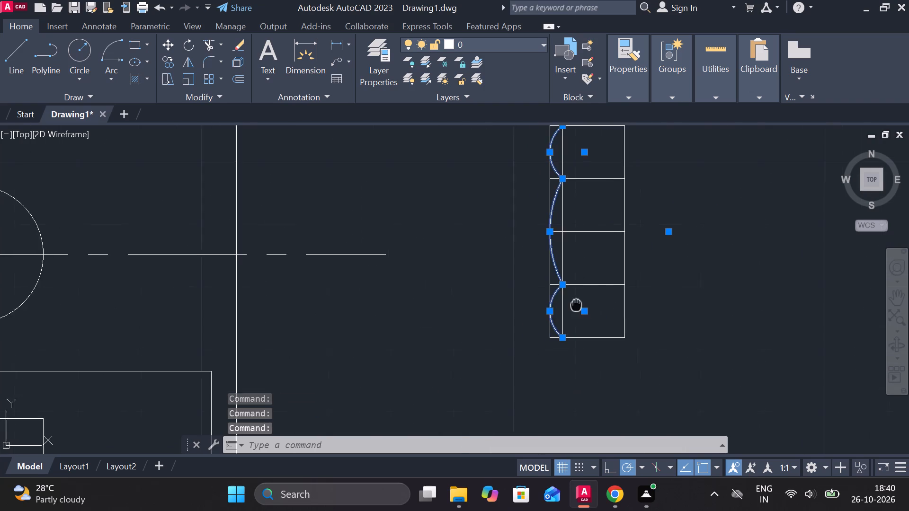
middle_drag(571, 306, 518, 339)
key(m)
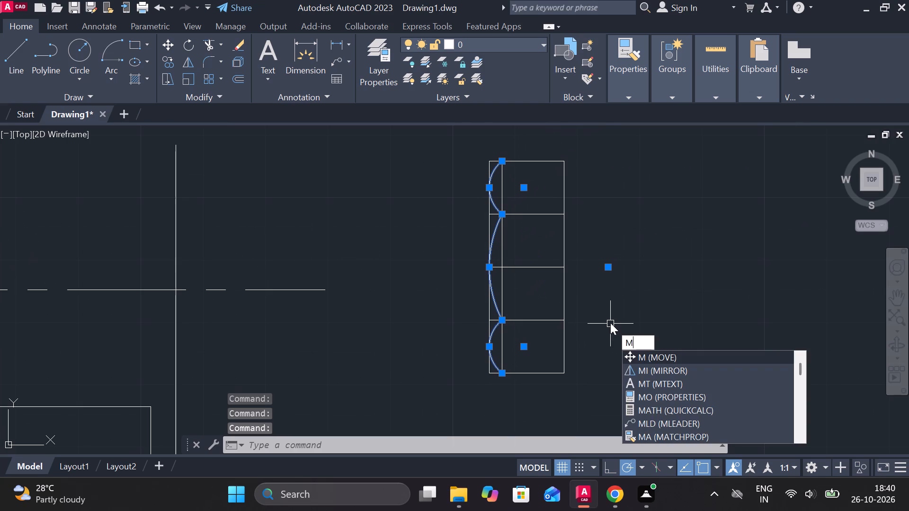
click(505, 261)
click(503, 251)
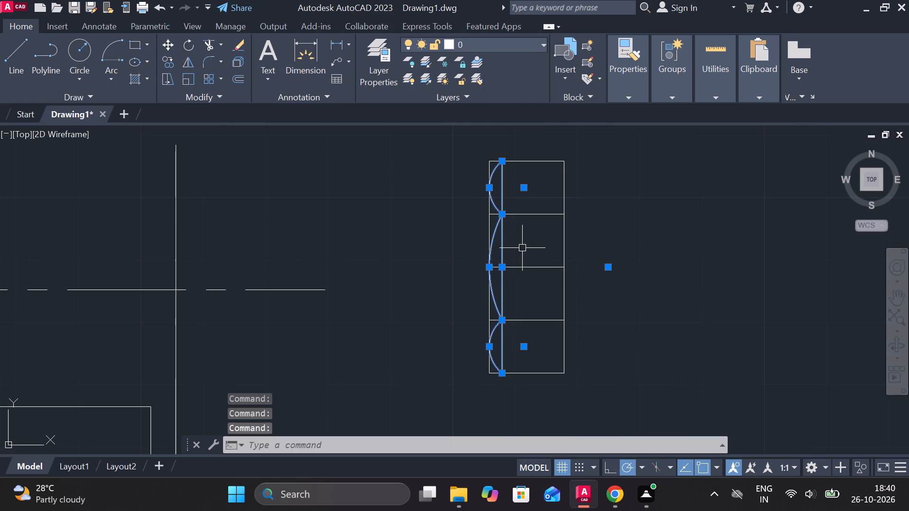
text(mi)
key(Return)
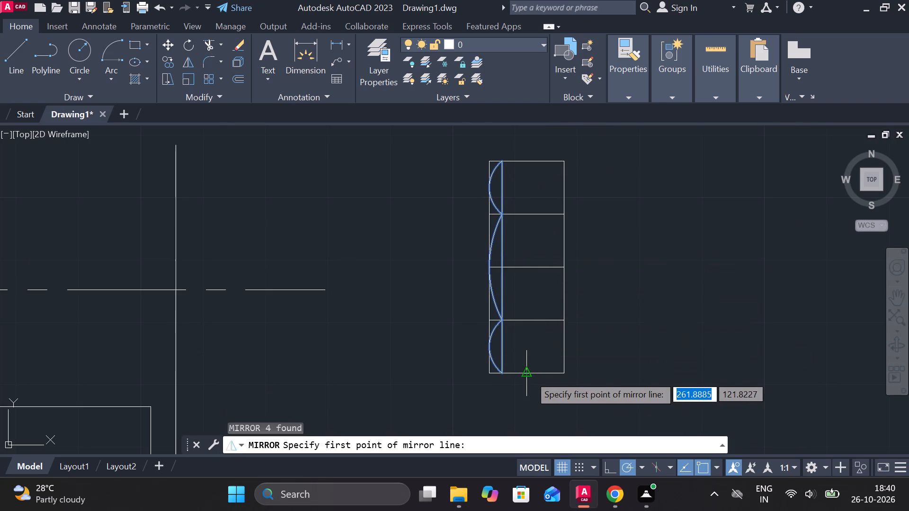
click(529, 375)
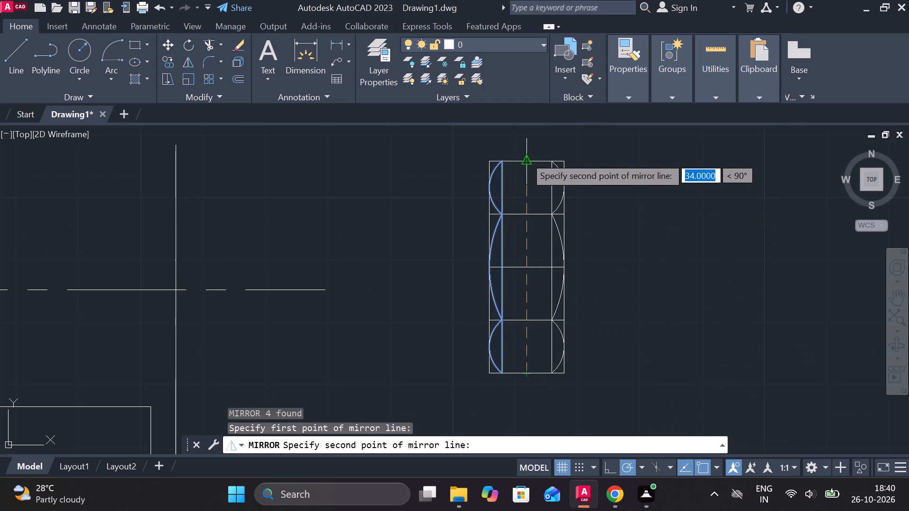
click(525, 157)
drag(576, 208, 525, 157)
Trim the side view's four square outer corners back to the top and bottom arcs.
key(t)
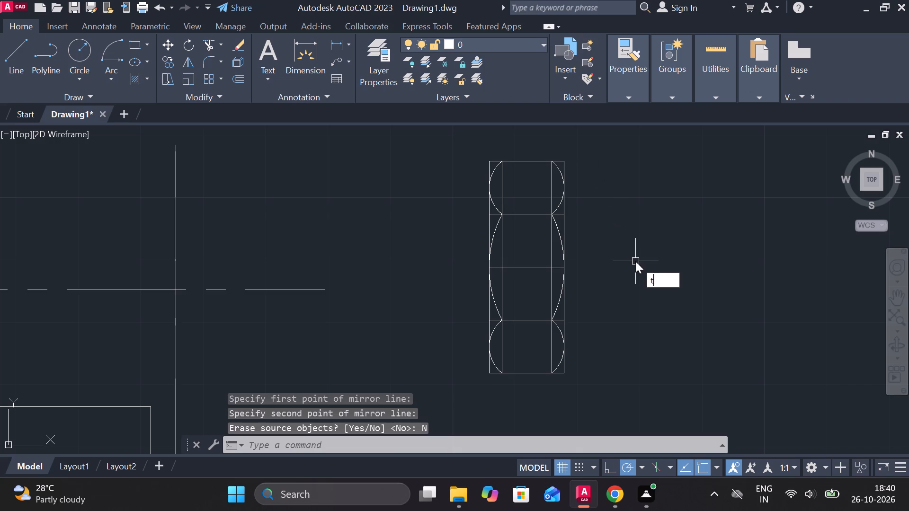
text(r)
key(space)
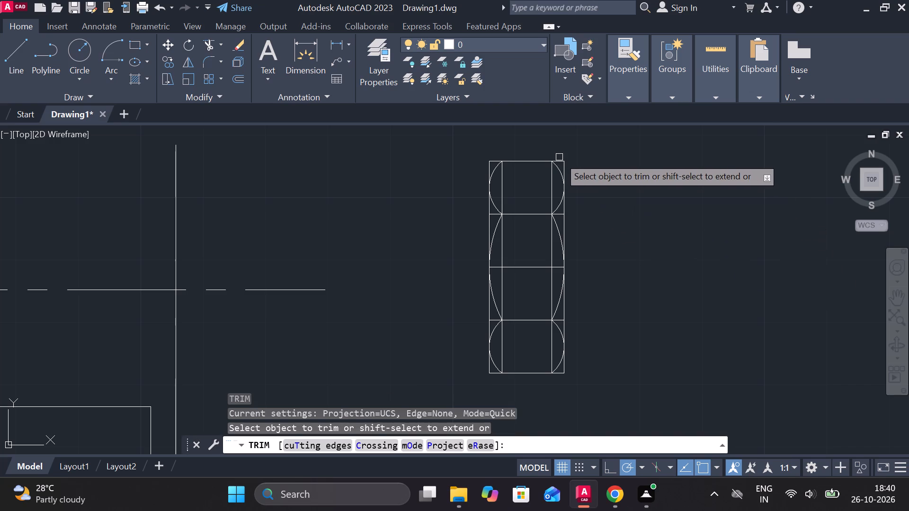
drag(559, 157, 566, 166)
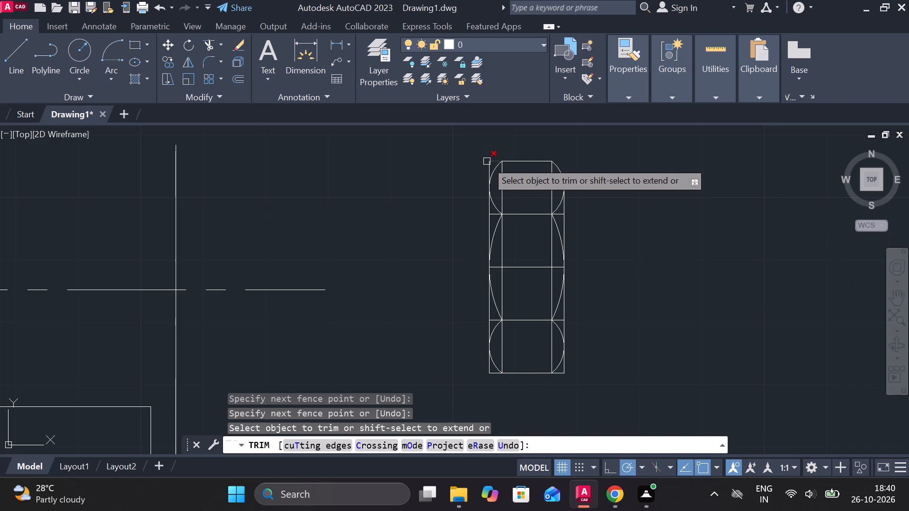
click(487, 161)
click(487, 166)
click(495, 376)
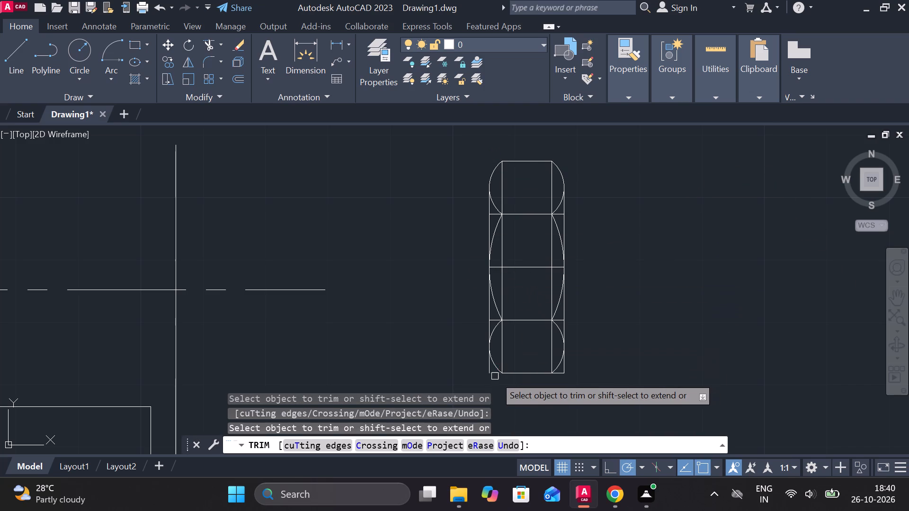
click(490, 372)
click(556, 375)
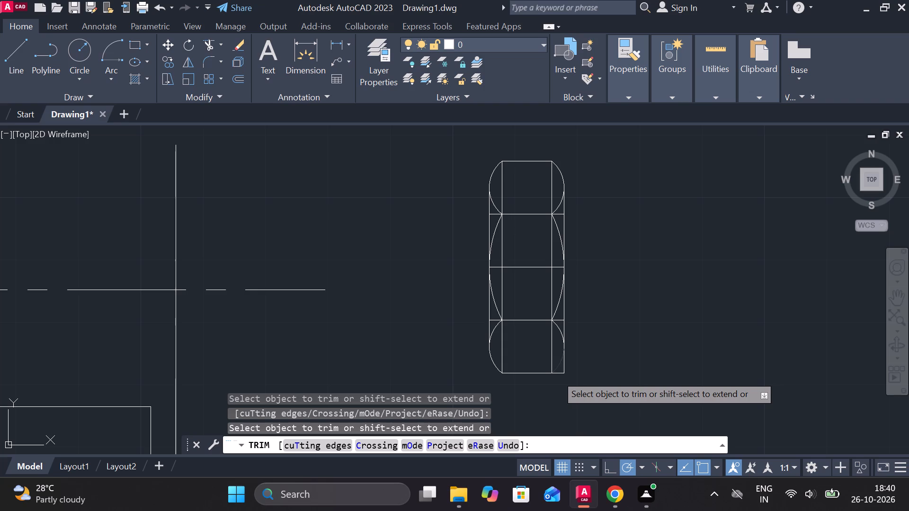
key(ctrl+z)
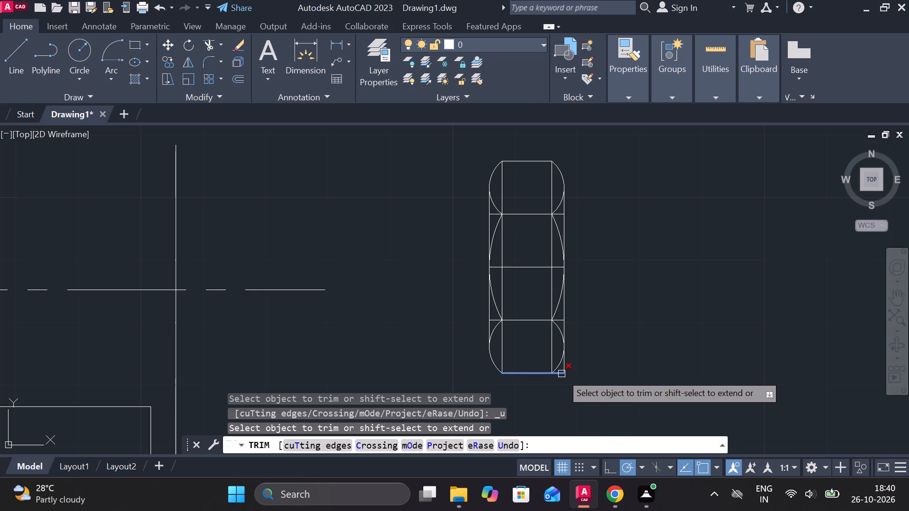
click(561, 374)
click(565, 367)
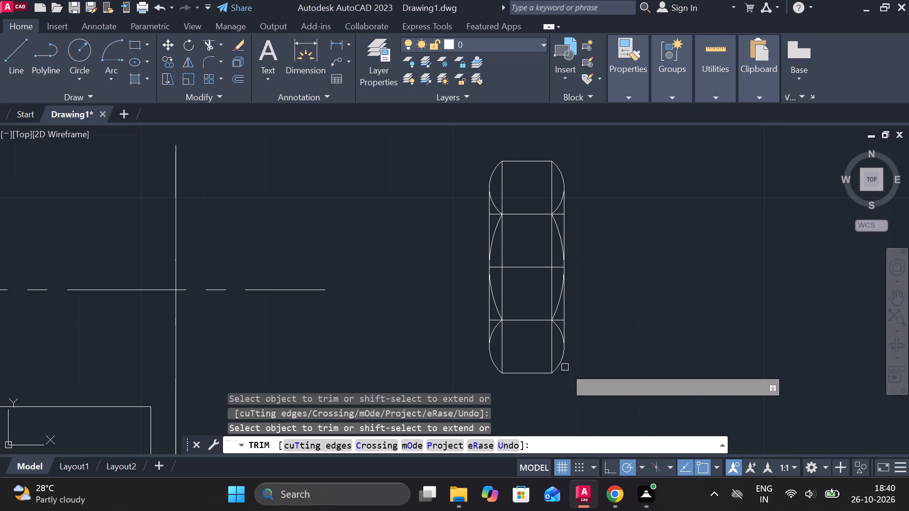
Trim the inner vertical lines in the bottom and lower middle boxes, and the stubs of their divider outside the arcs.
scroll(510, 328, up, 2)
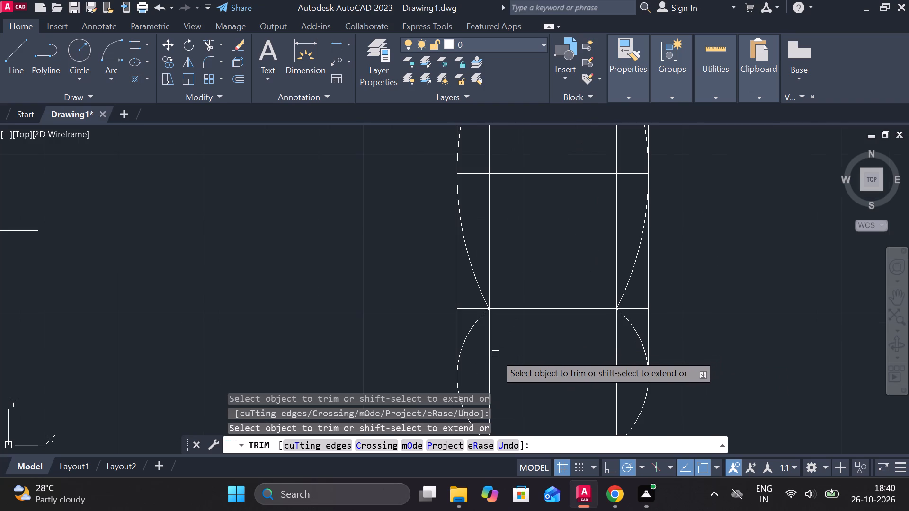
click(495, 354)
click(477, 353)
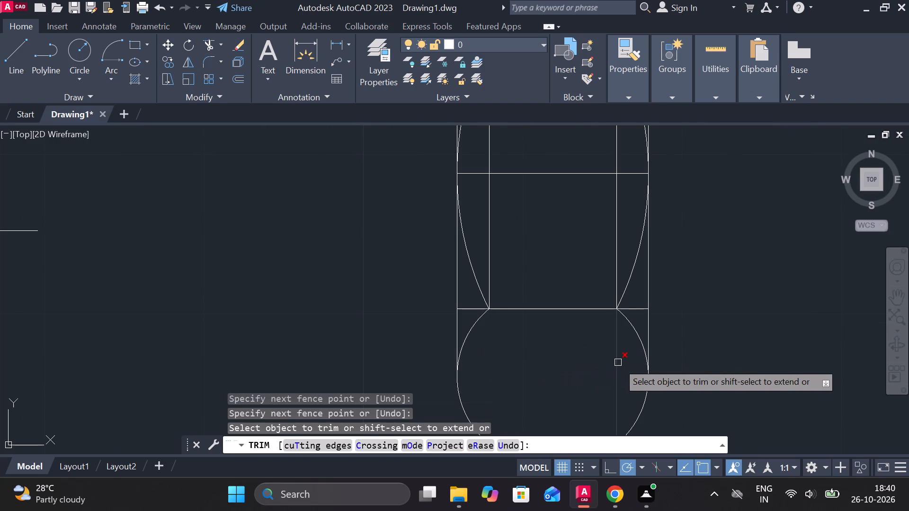
click(618, 362)
click(473, 310)
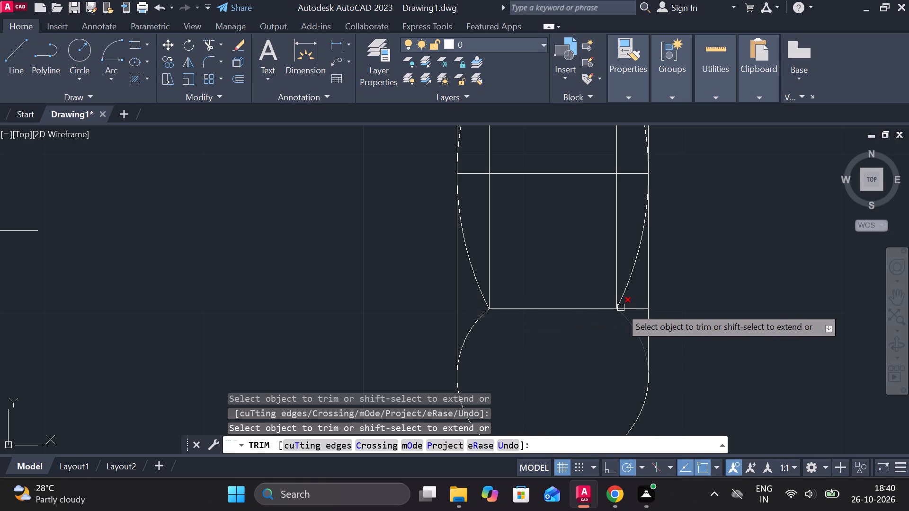
click(628, 309)
click(485, 229)
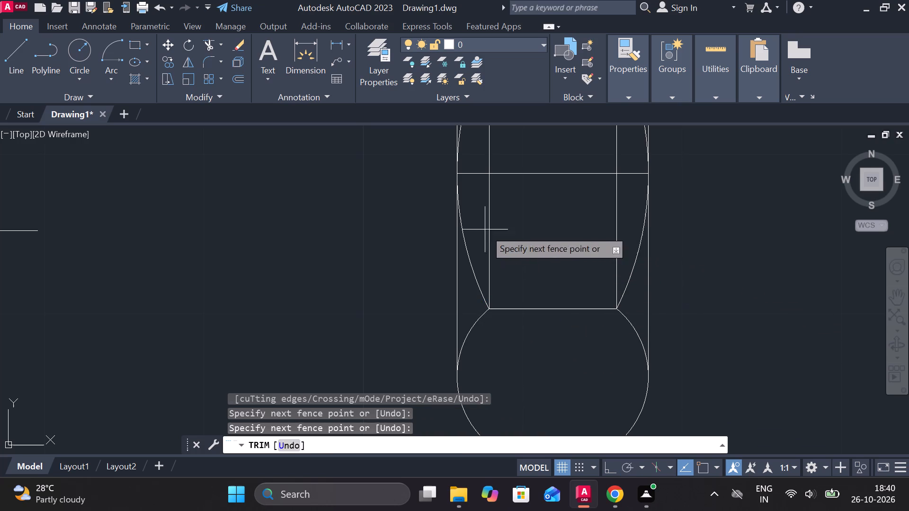
click(633, 222)
Trim away the inner vertical lines in the upper middle box and the horizontal divider between the two middle boxes.
scroll(593, 222, down, 1)
middle_drag(606, 268, 614, 340)
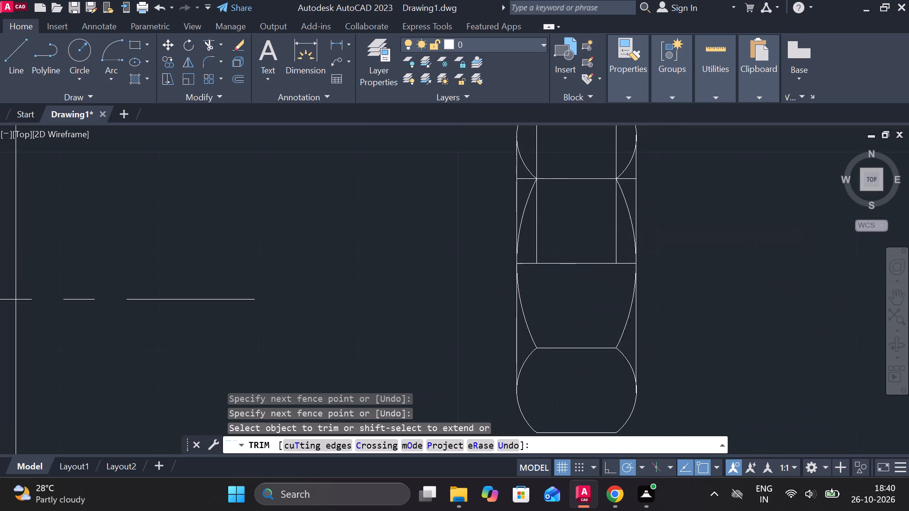
drag(529, 245, 615, 244)
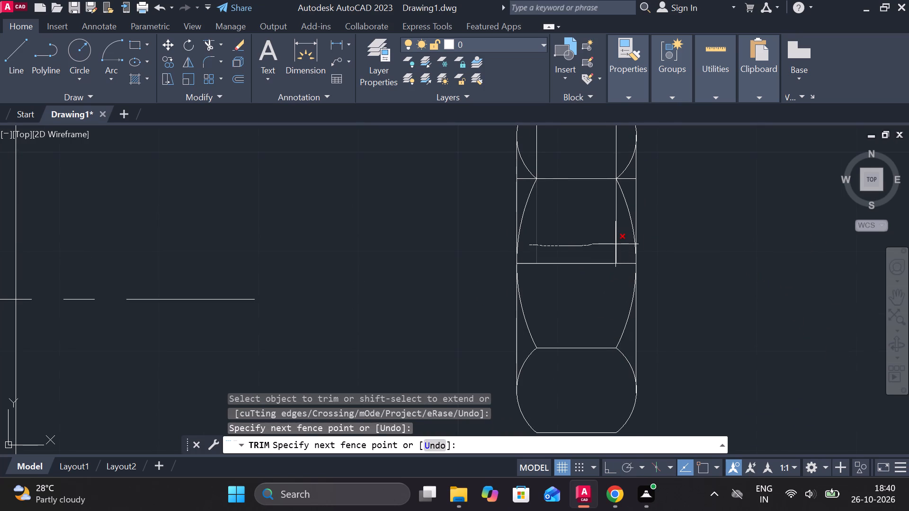
drag(615, 244, 620, 244)
click(565, 264)
scroll(570, 258, down, 1)
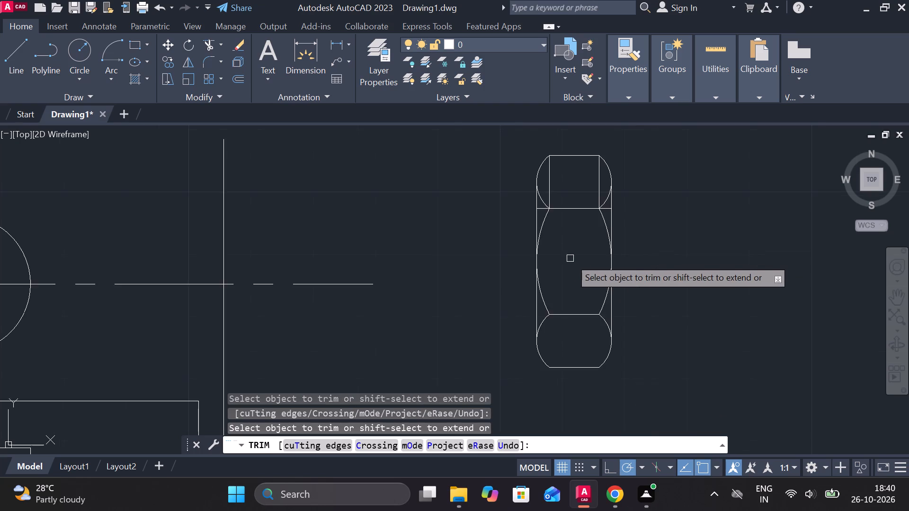
Trim the top box's two inner vertical lines and the stubs of its lower divider outside the arcs.
middle_drag(570, 264, 571, 342)
scroll(567, 258, up, 2)
drag(548, 271, 516, 270)
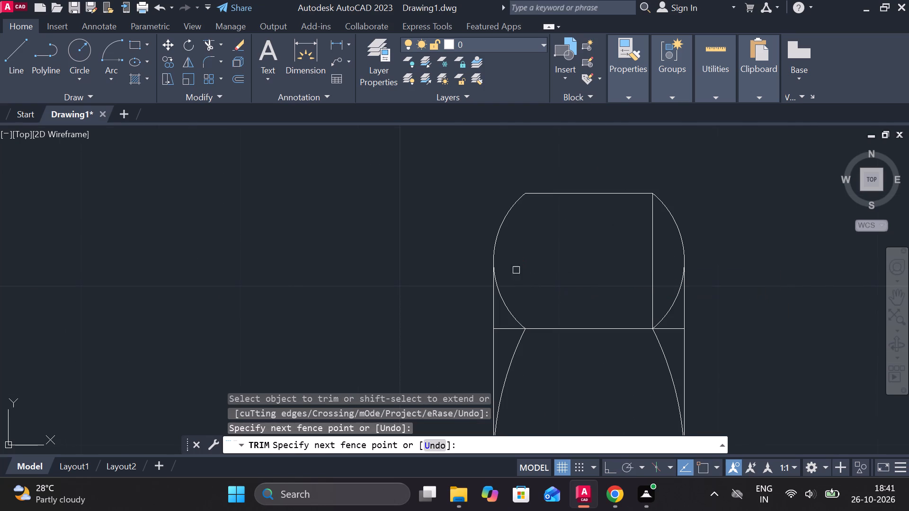
drag(661, 261, 637, 262)
scroll(631, 263, down, 1)
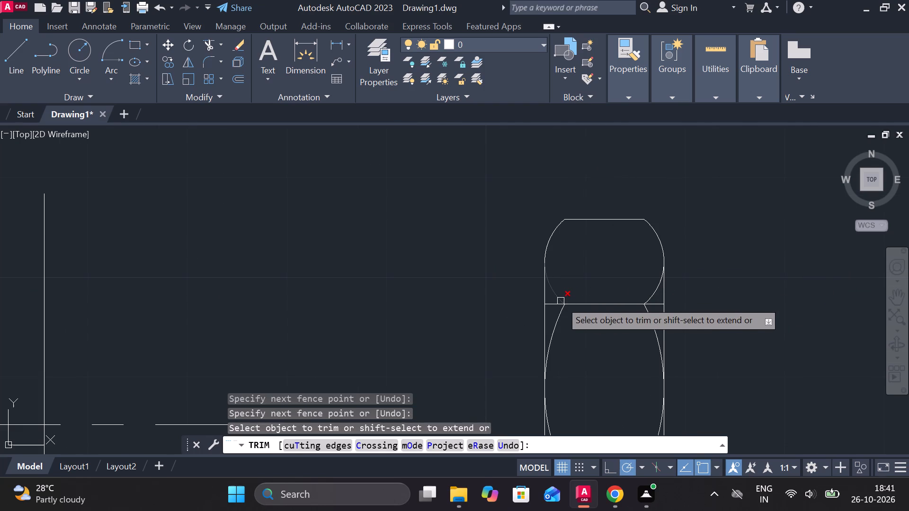
click(552, 306)
click(658, 306)
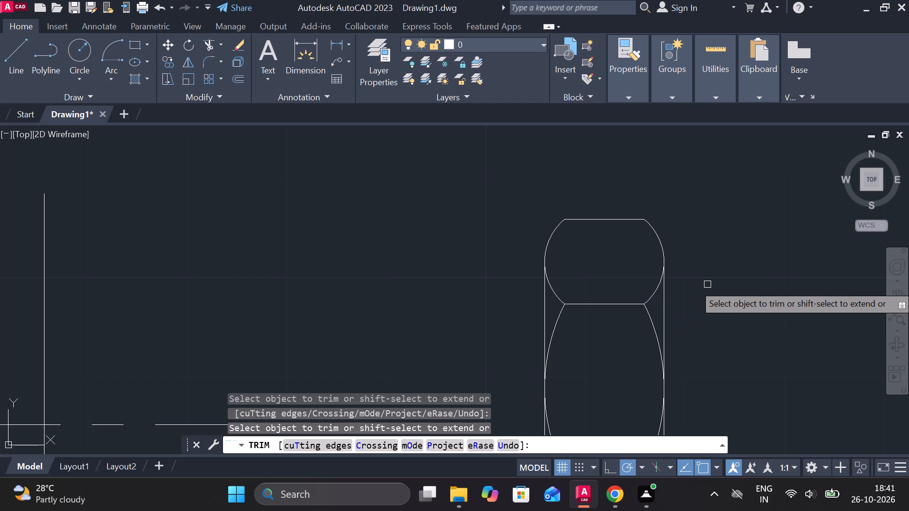
scroll(712, 284, down, 3)
middle_drag(712, 284, 674, 272)
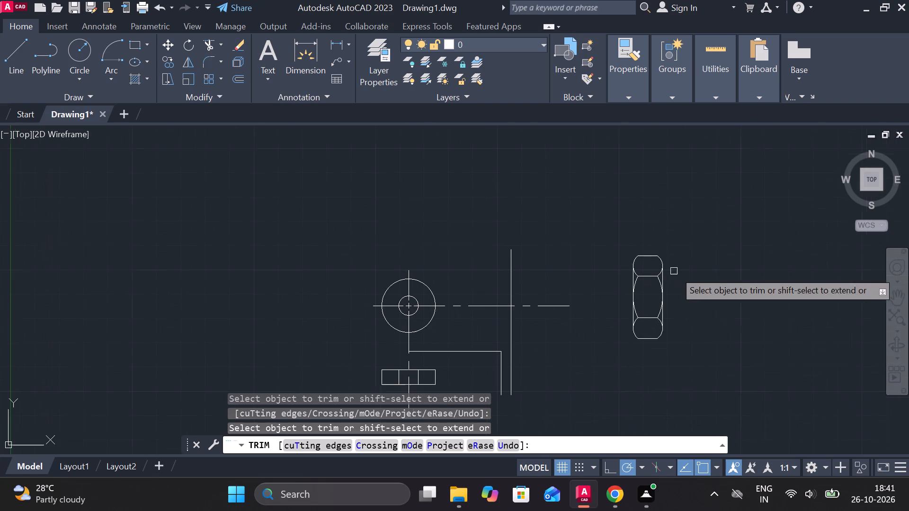
scroll(635, 266, up, 1)
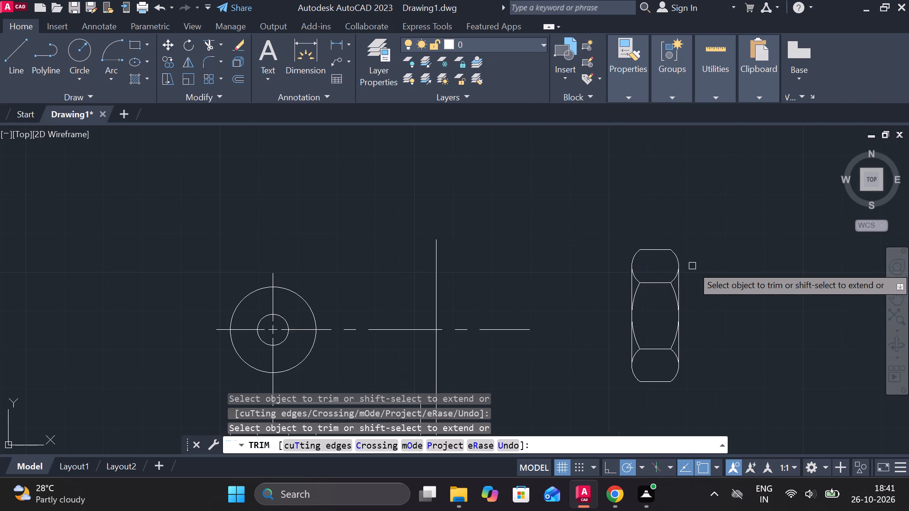
key(Escape)
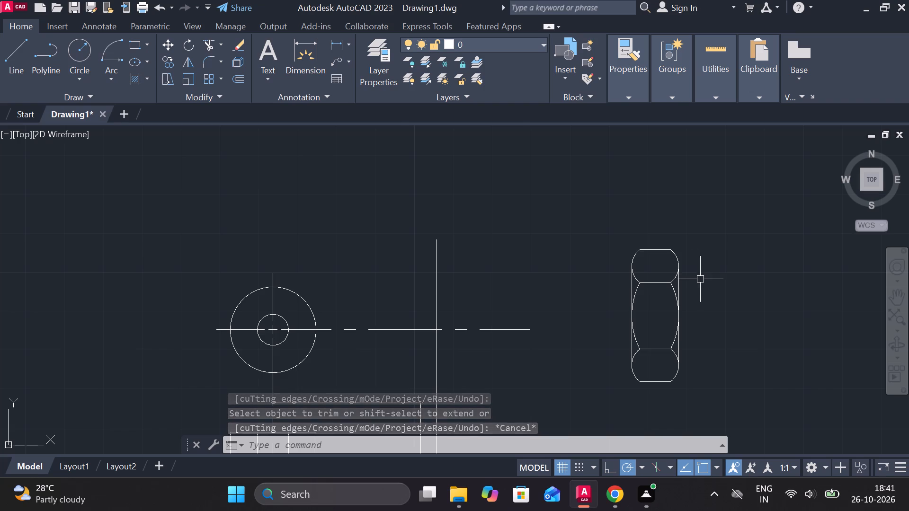
Copy the whole trimmed side view twice, placing both copies in empty space above and to the right of the original.
scroll(703, 286, down, 1)
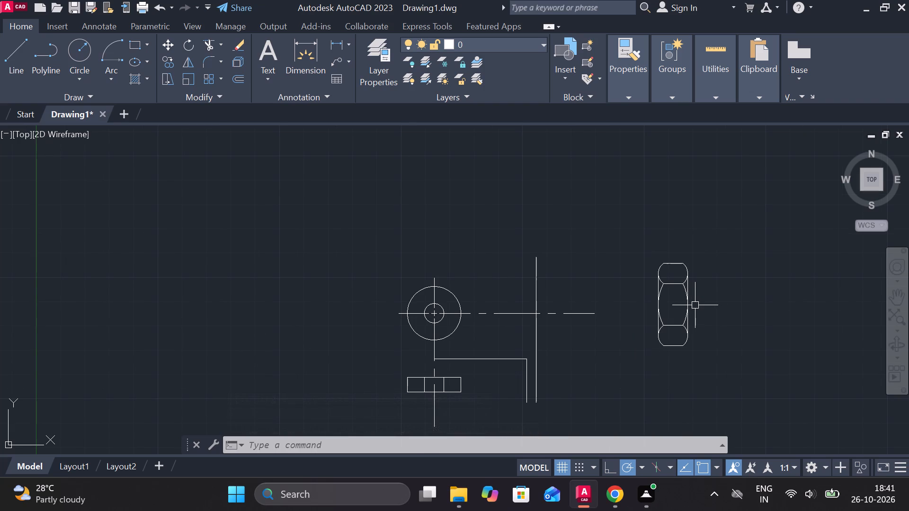
scroll(695, 305, up, 1)
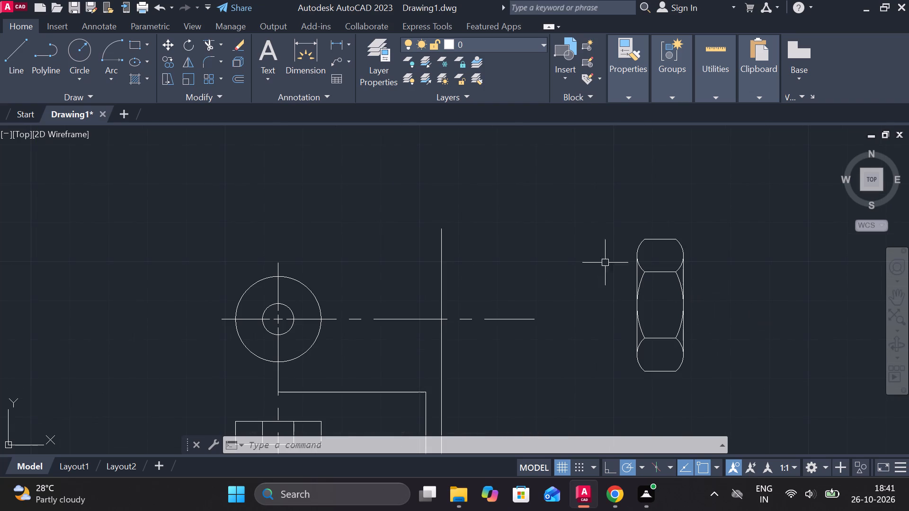
drag(598, 216, 623, 224)
click(728, 403)
text(co)
key(Return)
click(753, 383)
middle_drag(756, 329, 553, 328)
click(816, 292)
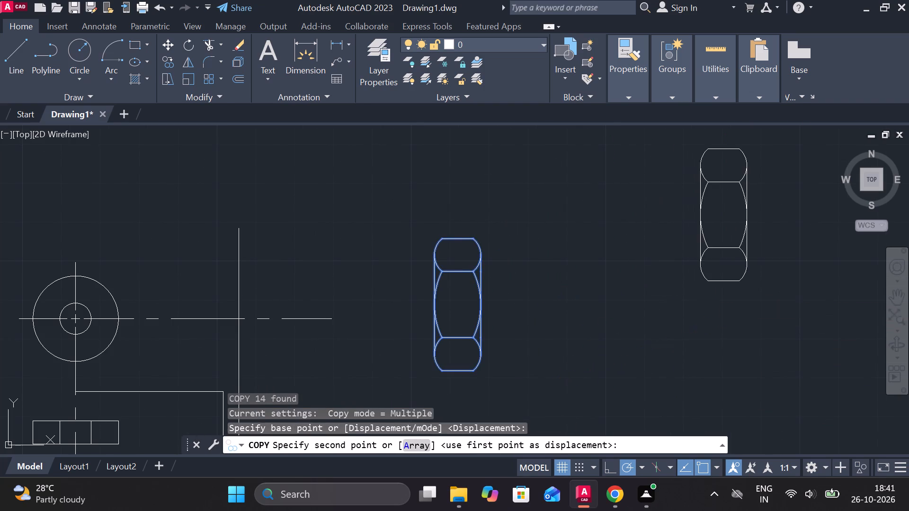
click(908, 282)
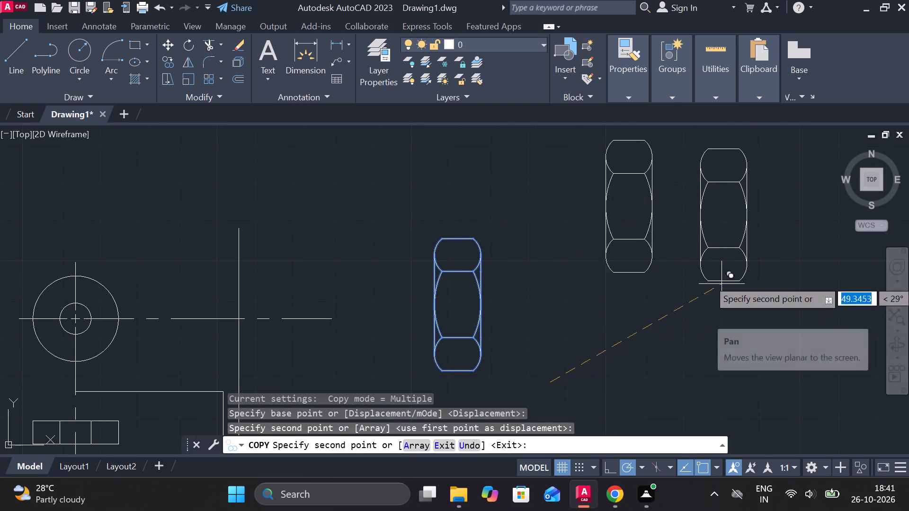
middle_drag(823, 254, 725, 298)
scroll(760, 287, down, 1)
click(817, 276)
key(Escape)
middle_drag(553, 327, 553, 328)
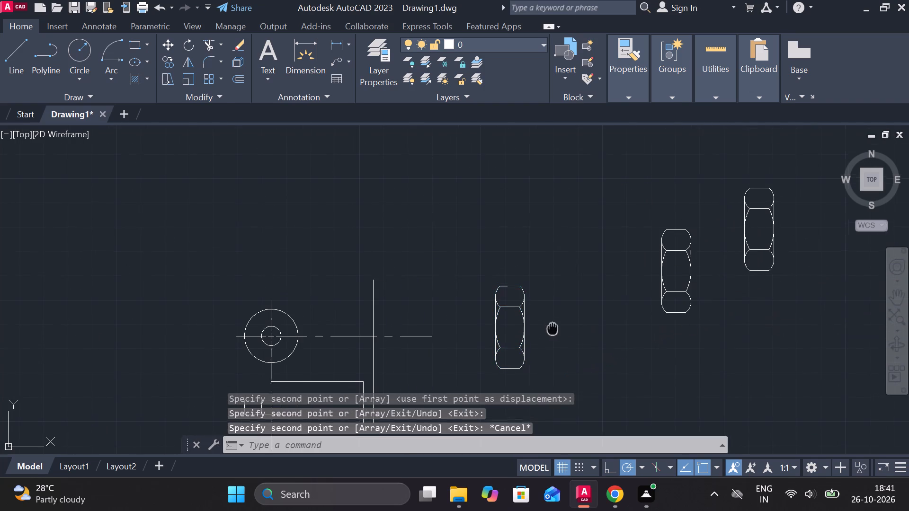
Move the original nut side view so its right edge's midpoint sits where the horizontal centreline crosses the long vertical line.
middle_drag(553, 328, 624, 255)
drag(546, 174, 563, 218)
click(687, 315)
key(m)
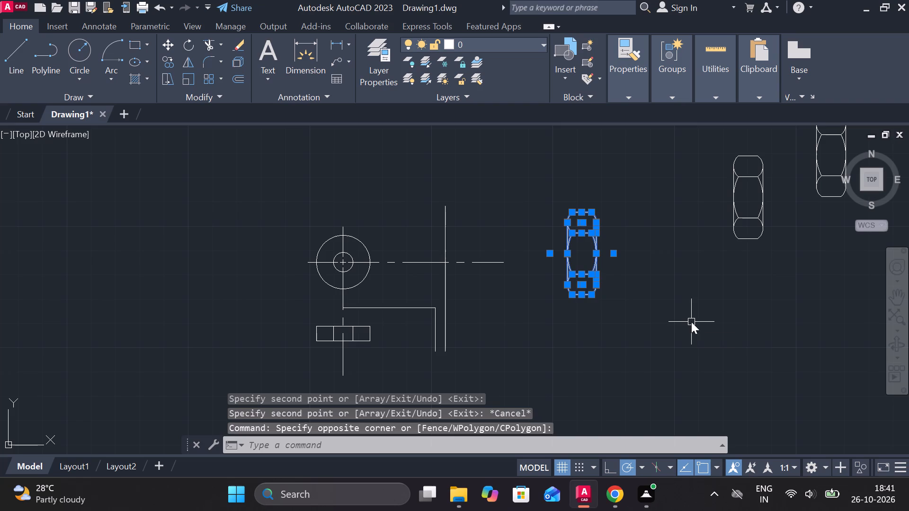
key(Return)
scroll(613, 271, up, 2)
click(578, 233)
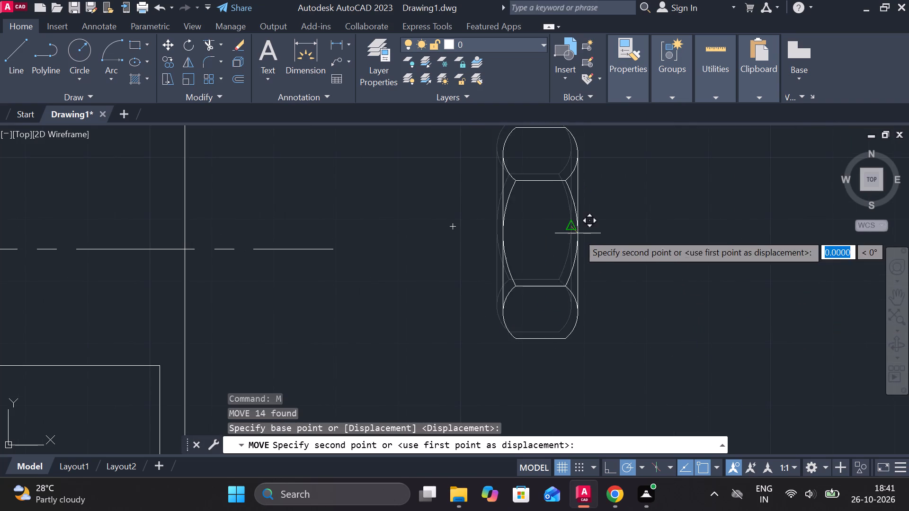
middle_drag(447, 260, 726, 254)
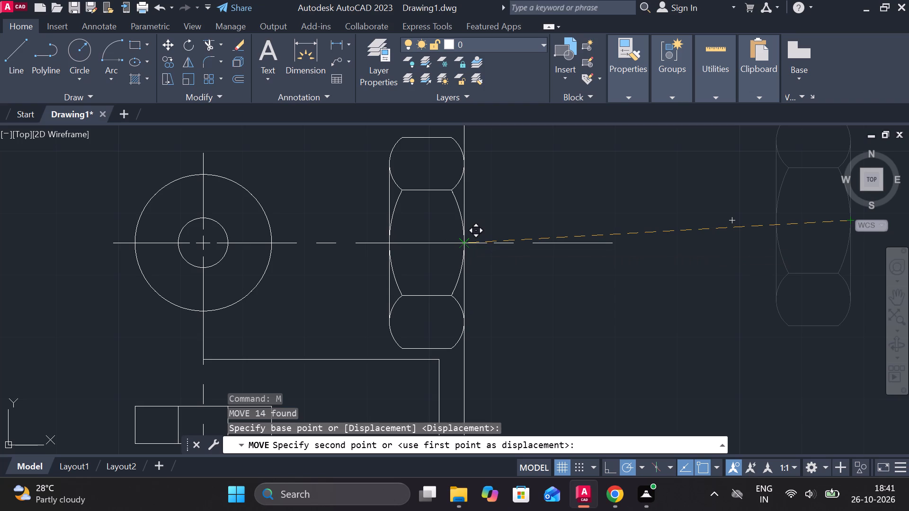
click(463, 240)
scroll(535, 249, down, 1)
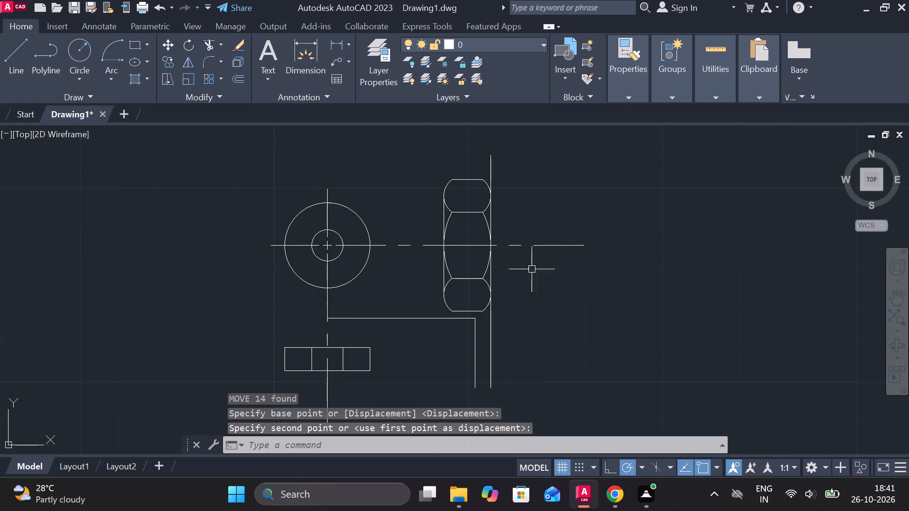
Draw a collar on the nut's left edge, starting 7 above the centreline: 2 outward, 14 down, and back to the nut.
middle_drag(514, 291, 595, 262)
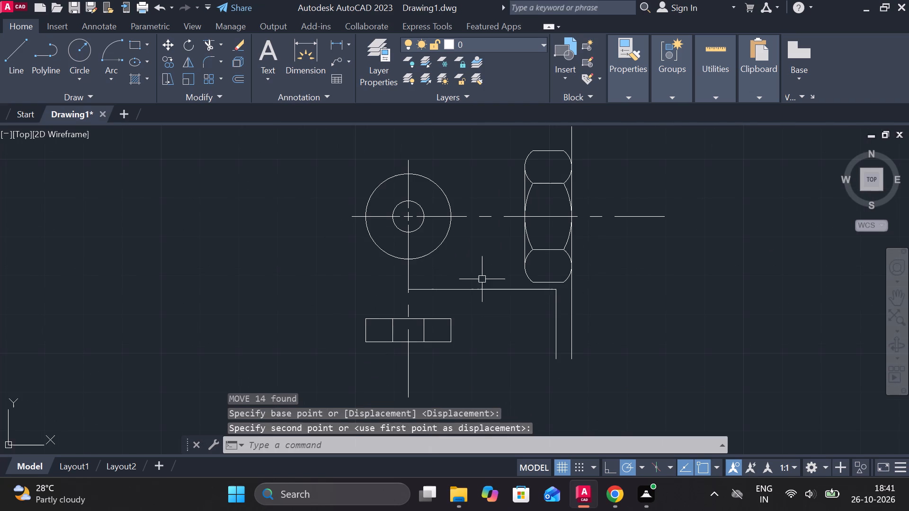
middle_drag(482, 279, 513, 325)
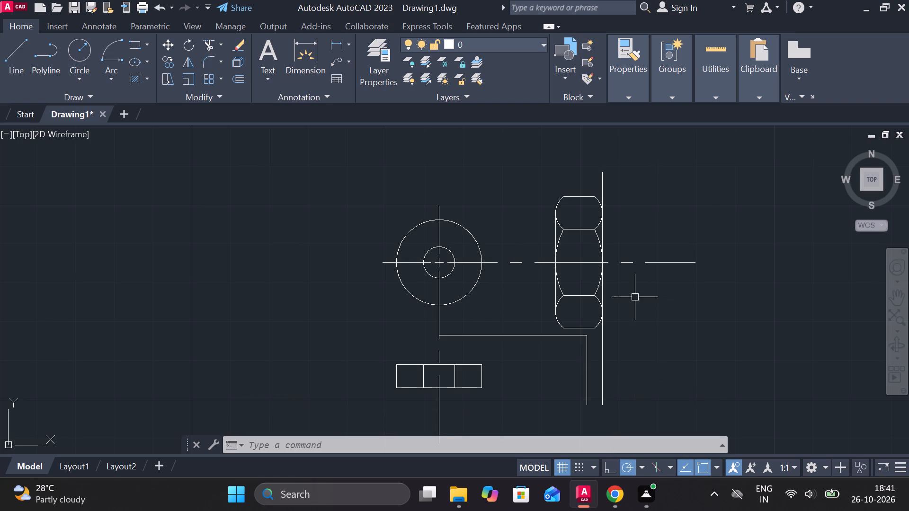
middle_click(542, 268)
middle_click(549, 271)
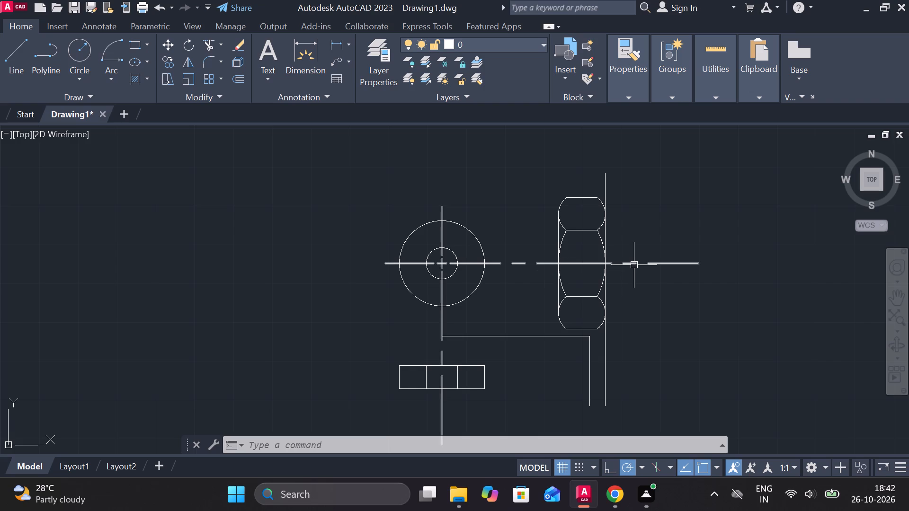
key(l)
key(Return)
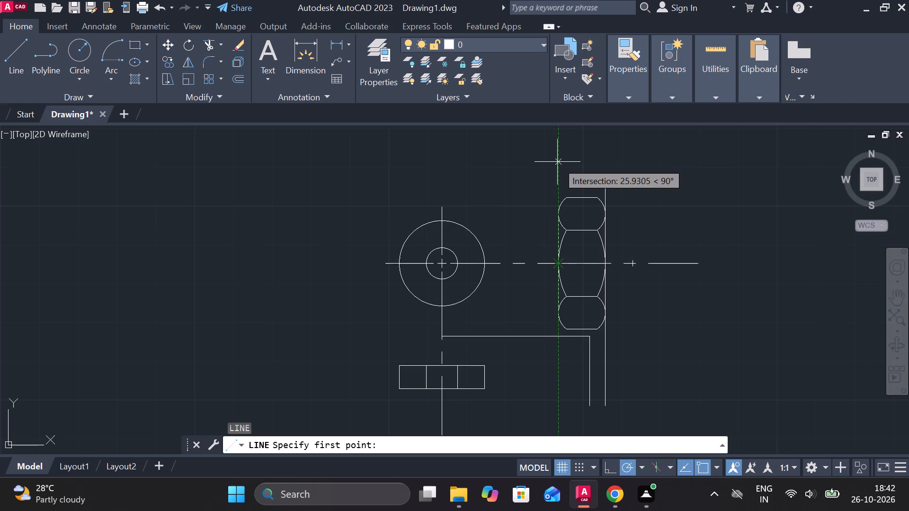
key(7)
key(Return)
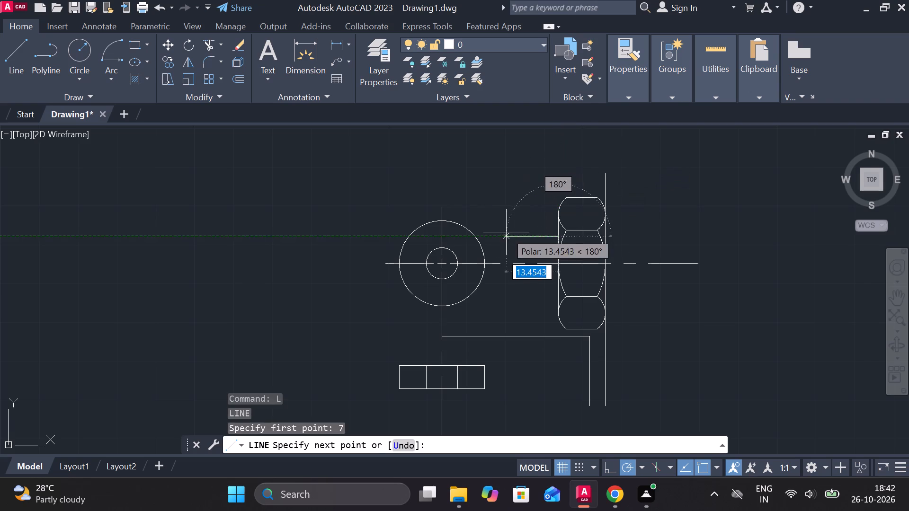
scroll(506, 233, up, 2)
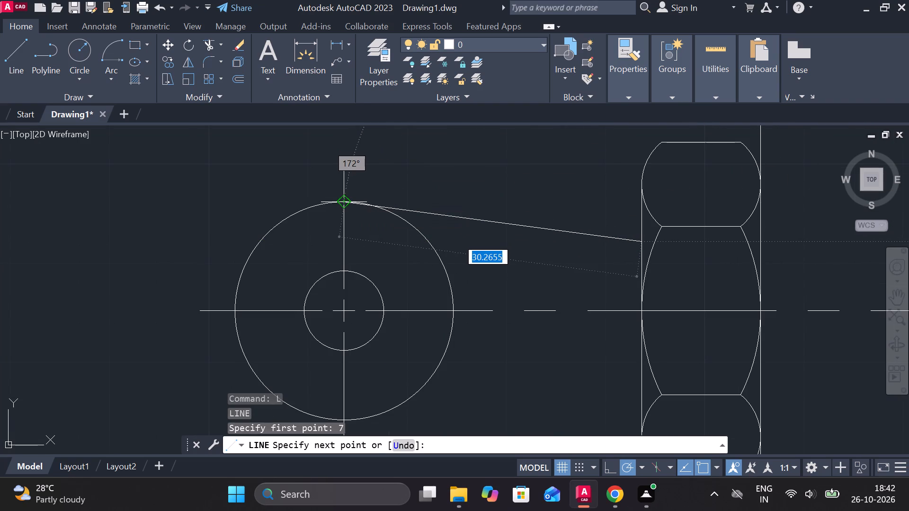
middle_drag(585, 244, 565, 218)
scroll(585, 244, up, 1)
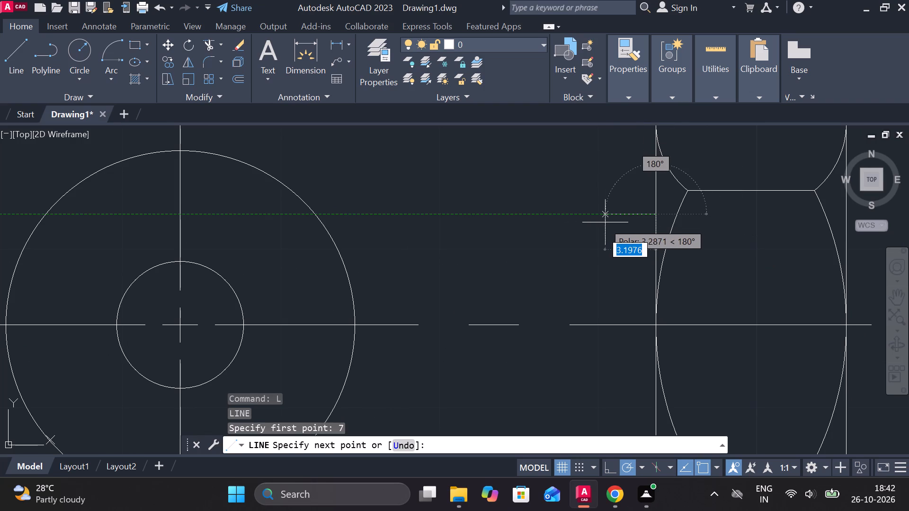
text(2)
key(space)
middle_drag(626, 322, 628, 176)
text(14)
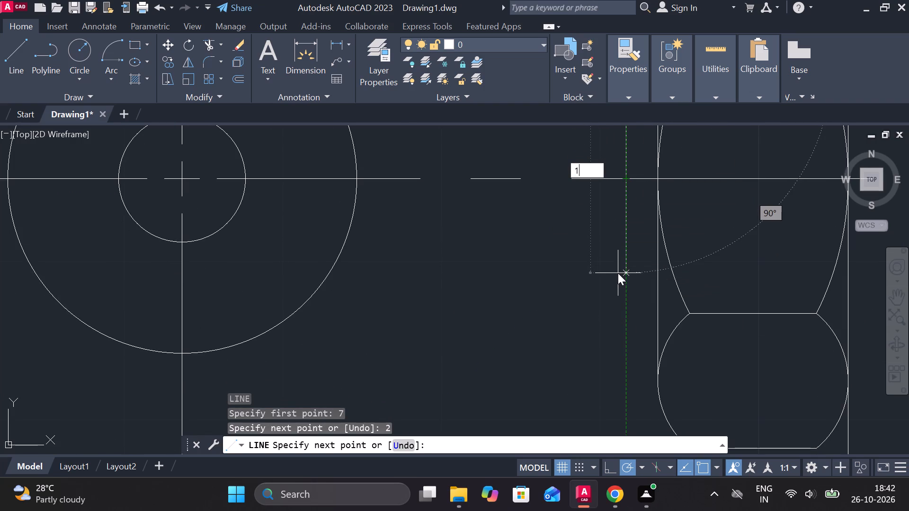
key(space)
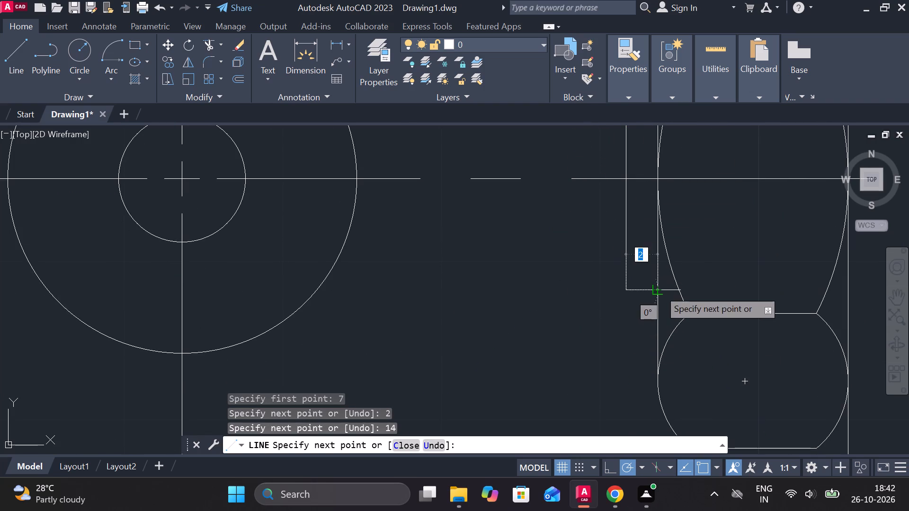
click(659, 290)
scroll(679, 284, down, 3)
key(Escape)
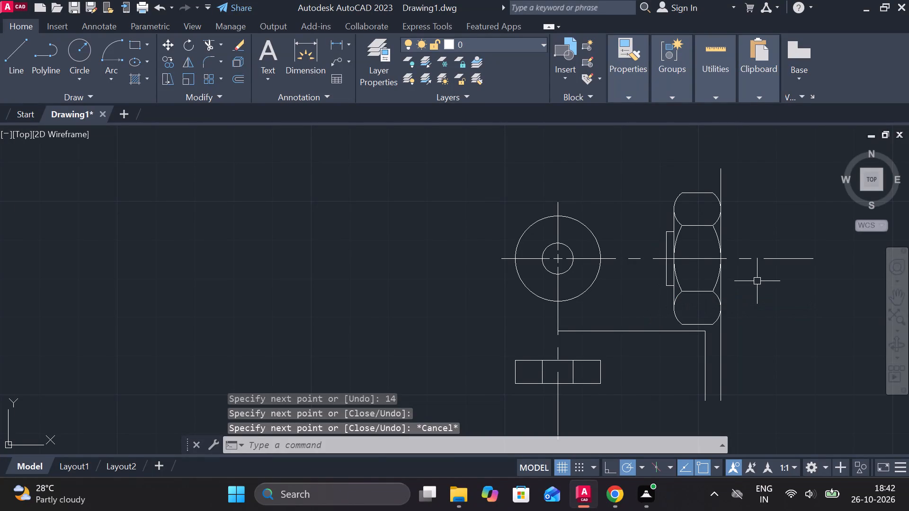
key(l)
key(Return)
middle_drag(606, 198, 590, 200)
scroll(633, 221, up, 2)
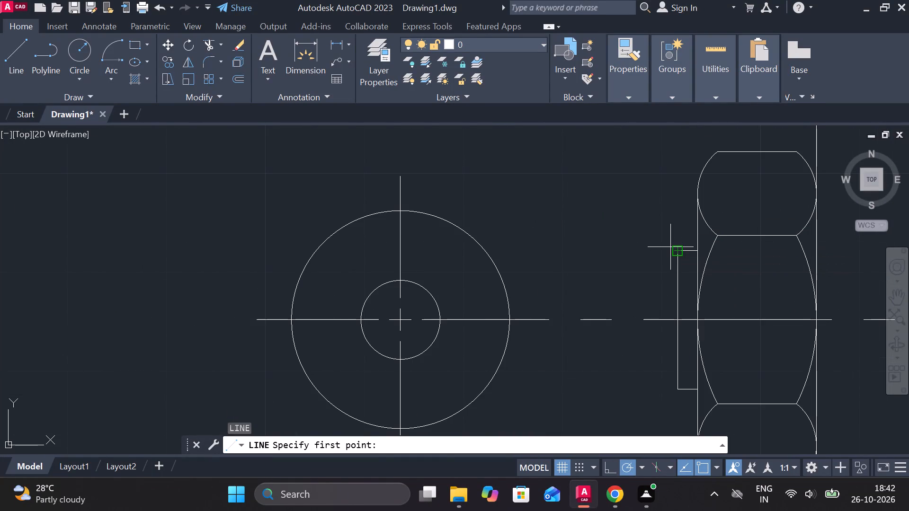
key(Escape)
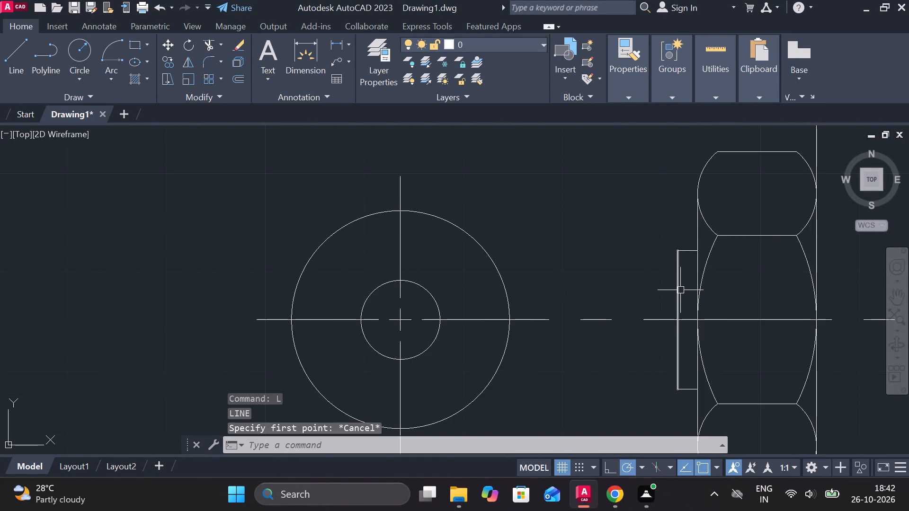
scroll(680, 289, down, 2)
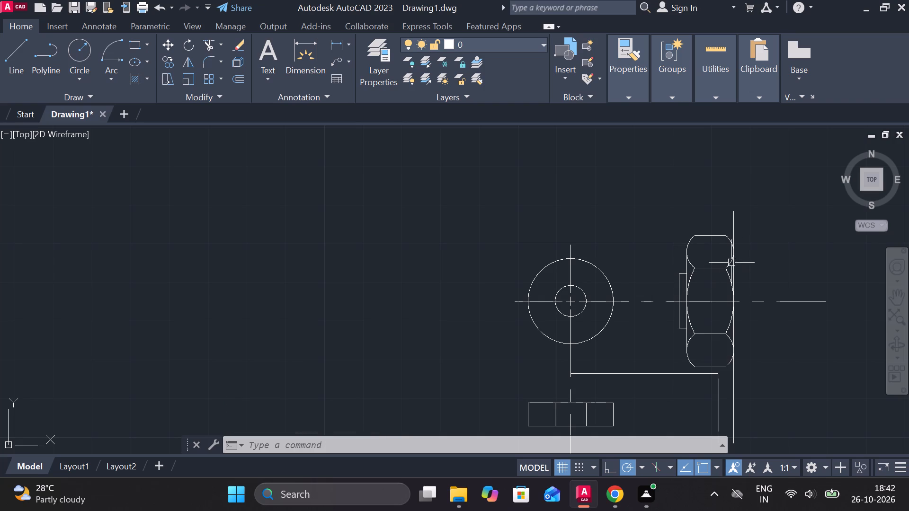
Erase the outer circle of the concentric pair.
middle_drag(615, 326, 593, 298)
click(583, 297)
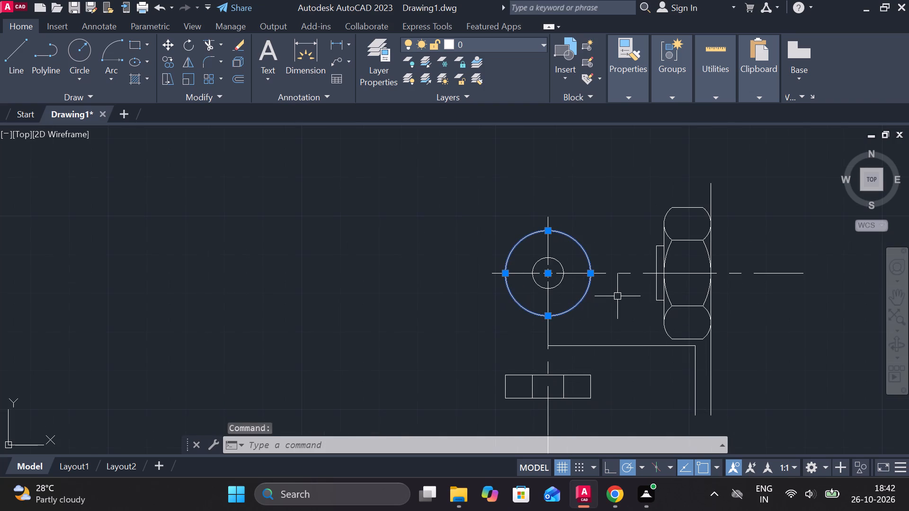
text(e)
key(space)
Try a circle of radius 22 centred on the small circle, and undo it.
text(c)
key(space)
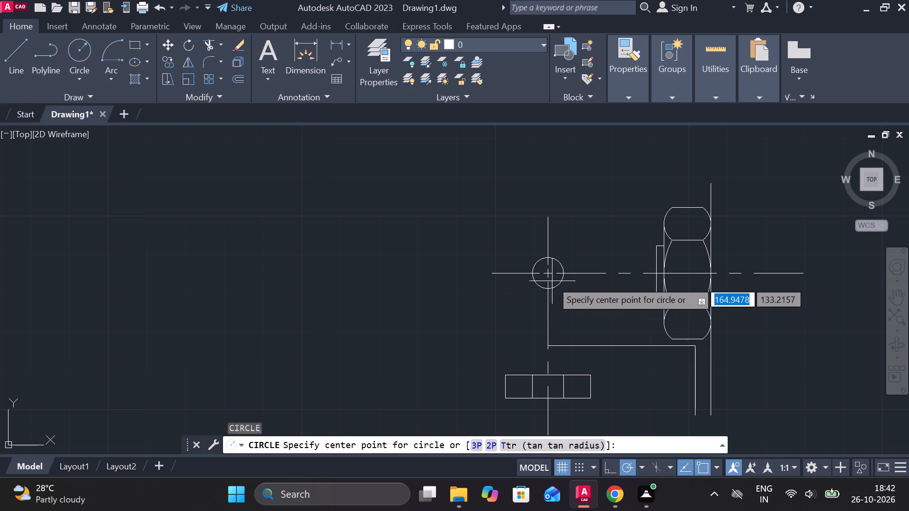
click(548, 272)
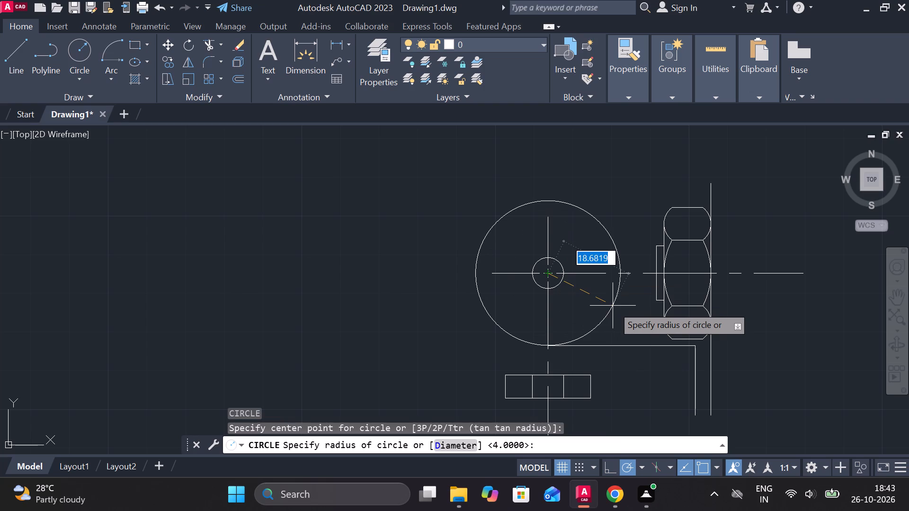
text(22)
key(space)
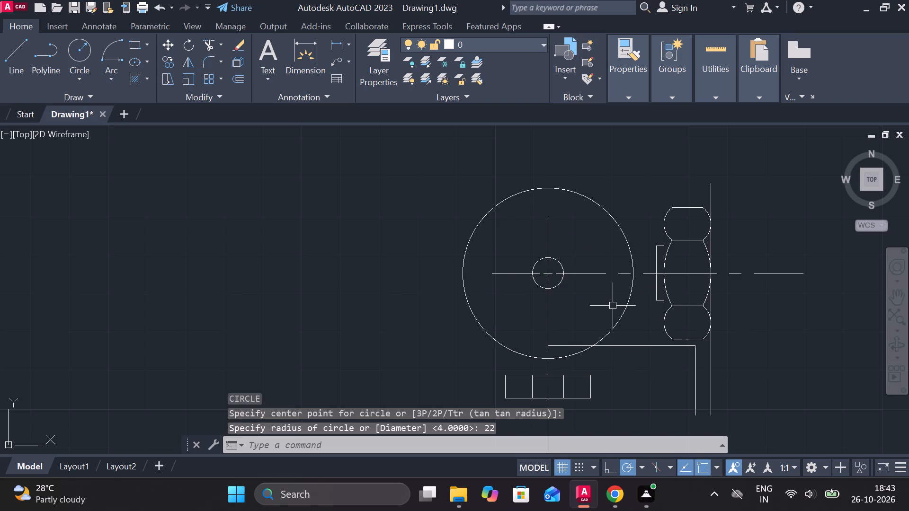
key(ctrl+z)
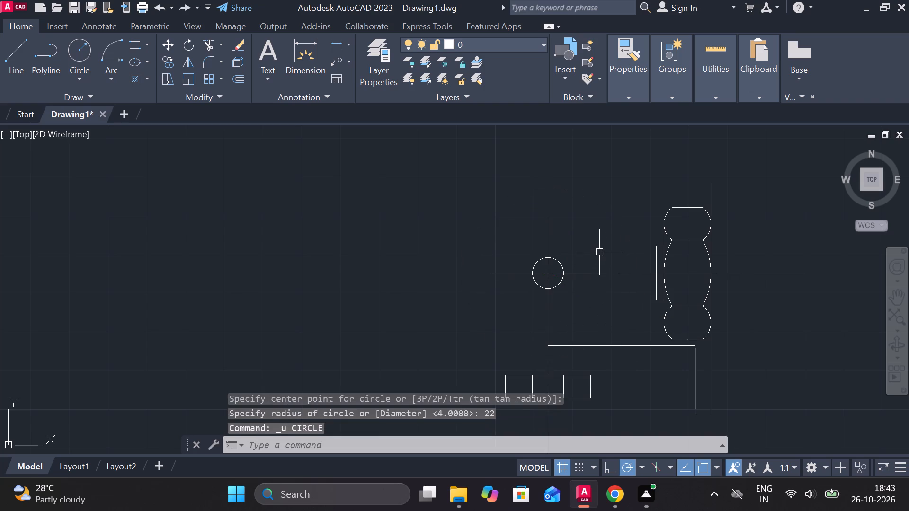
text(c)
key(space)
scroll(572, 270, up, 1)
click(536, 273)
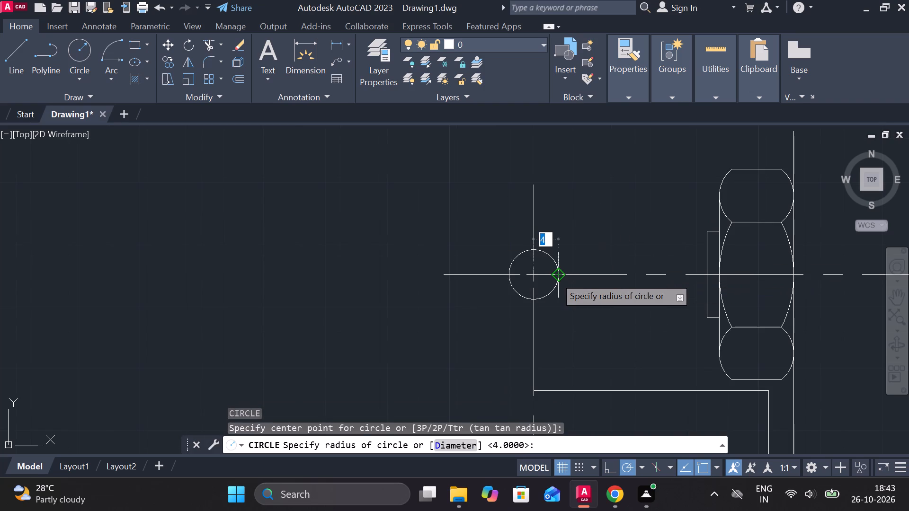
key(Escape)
Draw a circle of diameter 22 concentric with the small circle.
scroll(558, 241, up, 1)
text(c)
key(space)
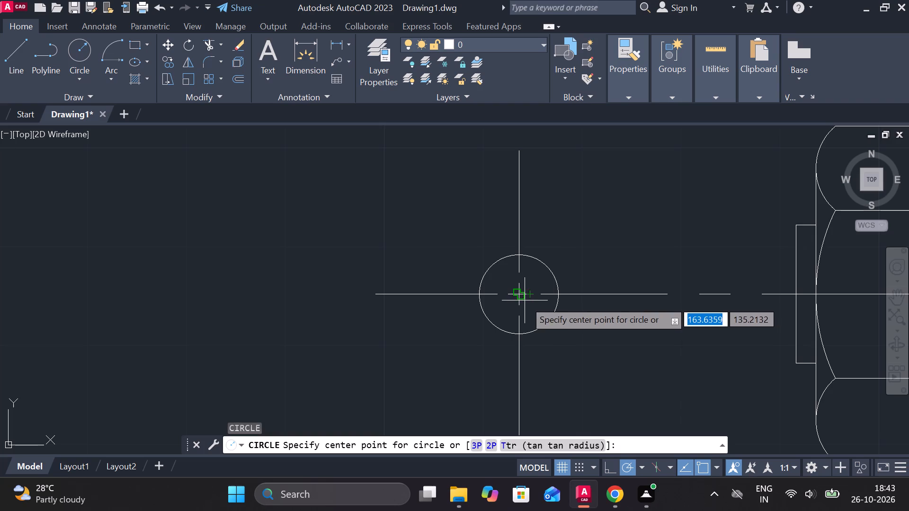
click(522, 293)
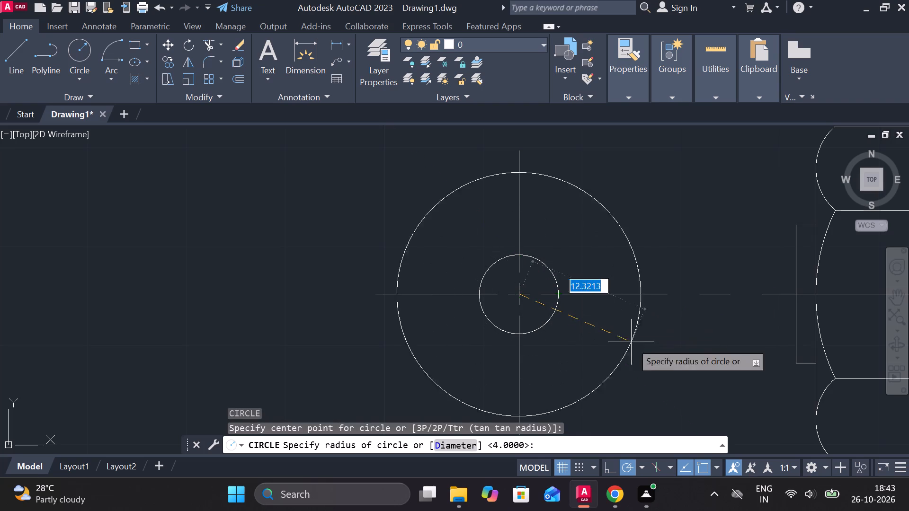
text(d)
key(space)
text(22)
key(space)
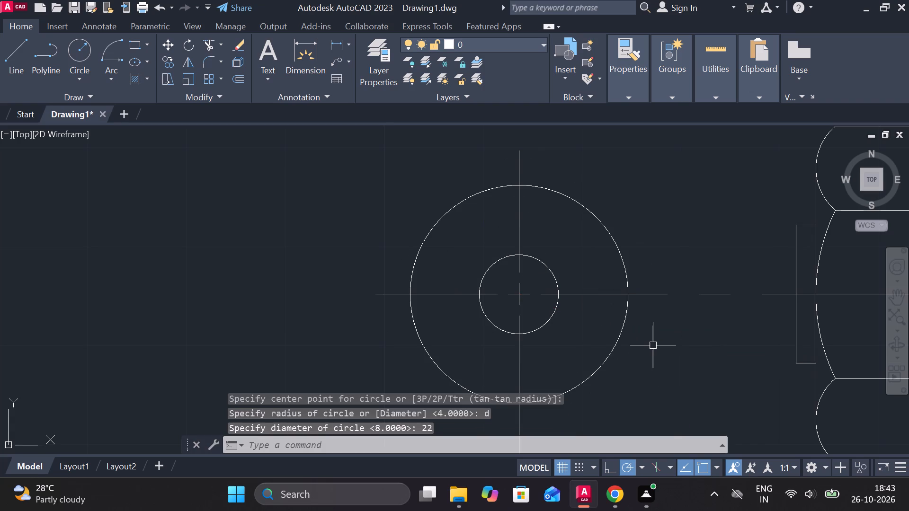
Draw two slanted lines joining the outer circle's top and bottom quadrants to the collar's upper and lower left corners.
middle_drag(685, 362, 661, 361)
key(l)
key(Return)
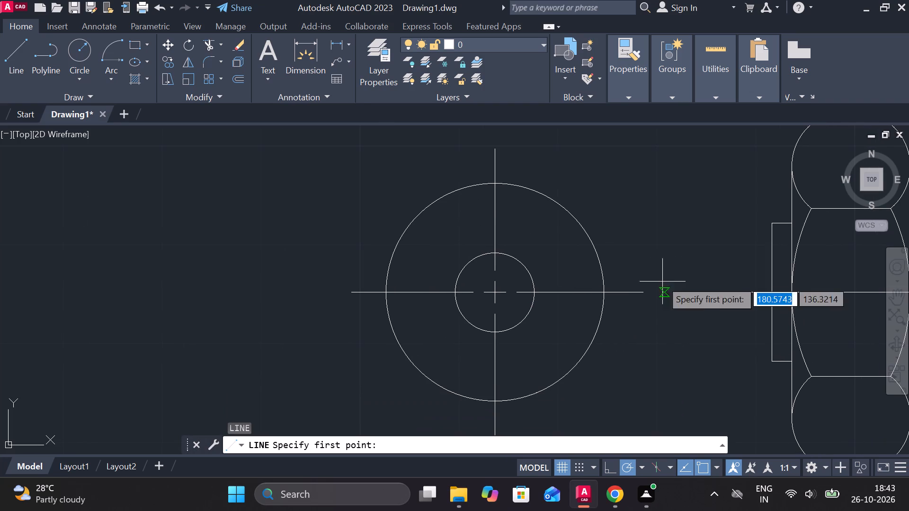
click(503, 185)
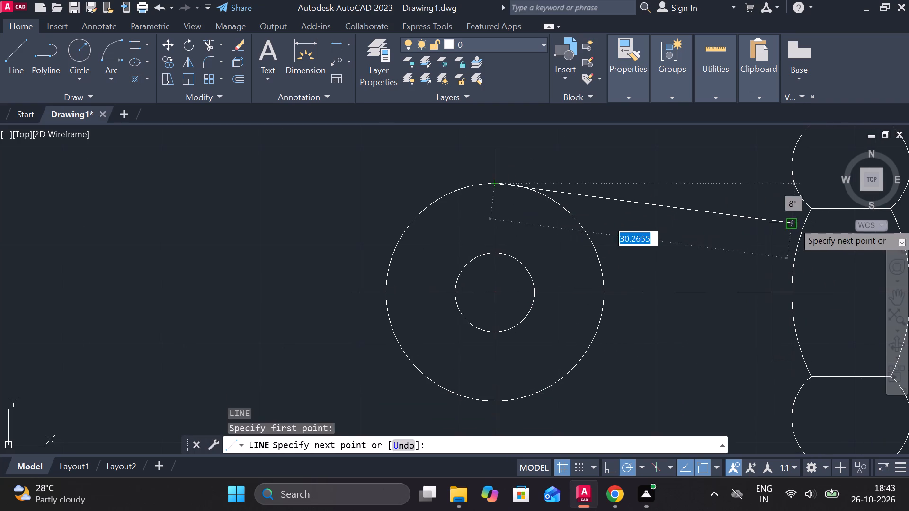
click(766, 225)
middle_drag(740, 228, 705, 204)
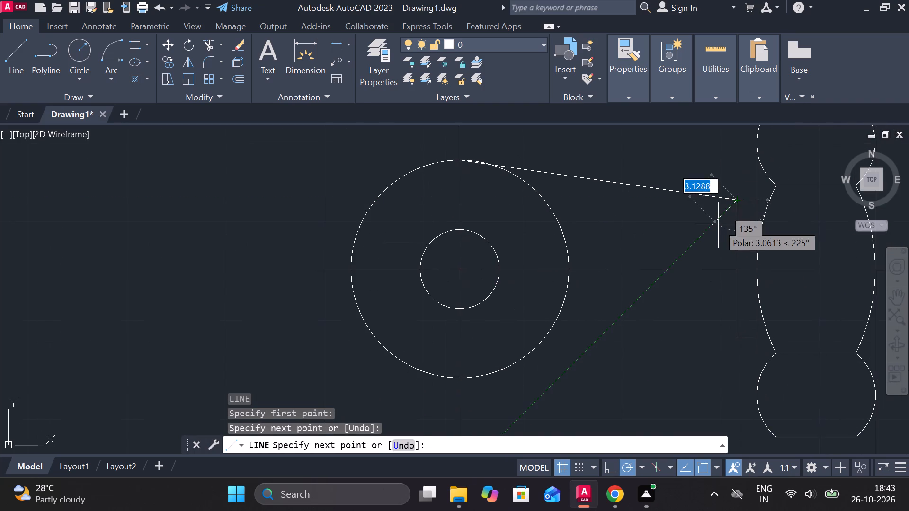
key(Escape)
key(space)
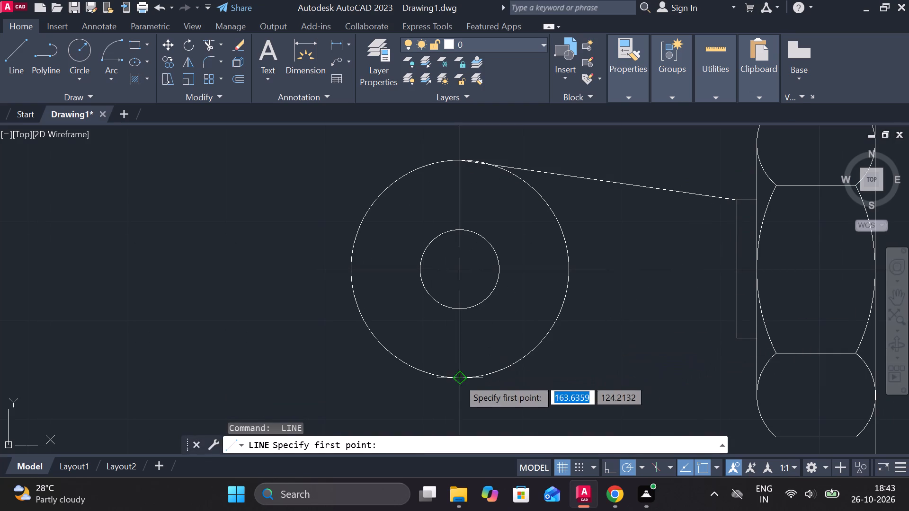
drag(458, 379, 463, 379)
click(735, 338)
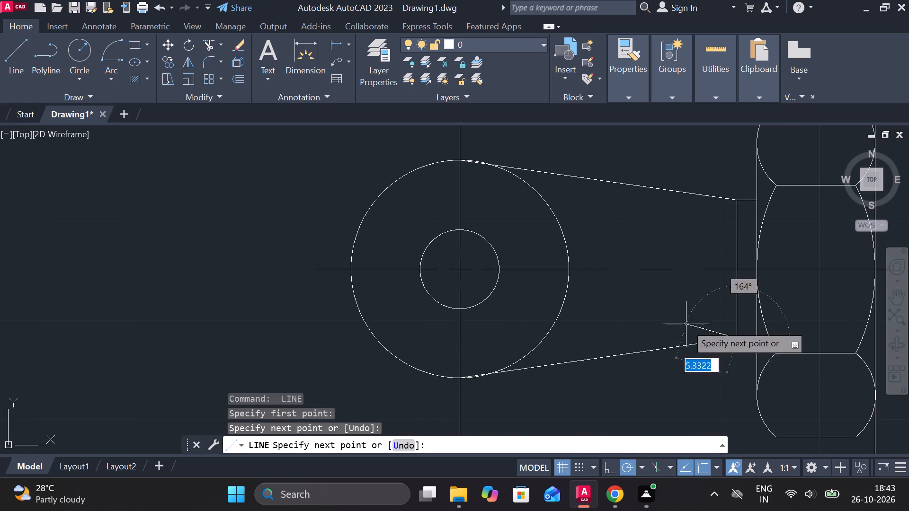
scroll(686, 324, down, 1)
middle_drag(680, 326, 595, 299)
key(Escape)
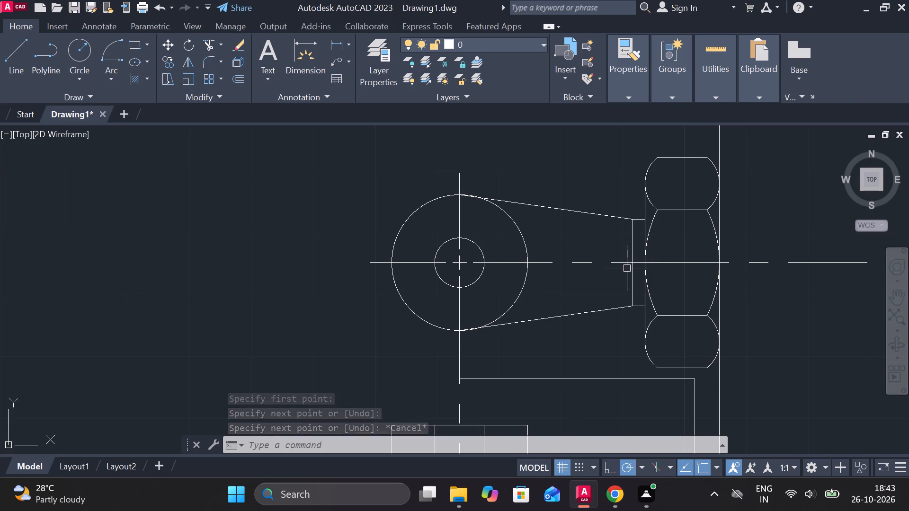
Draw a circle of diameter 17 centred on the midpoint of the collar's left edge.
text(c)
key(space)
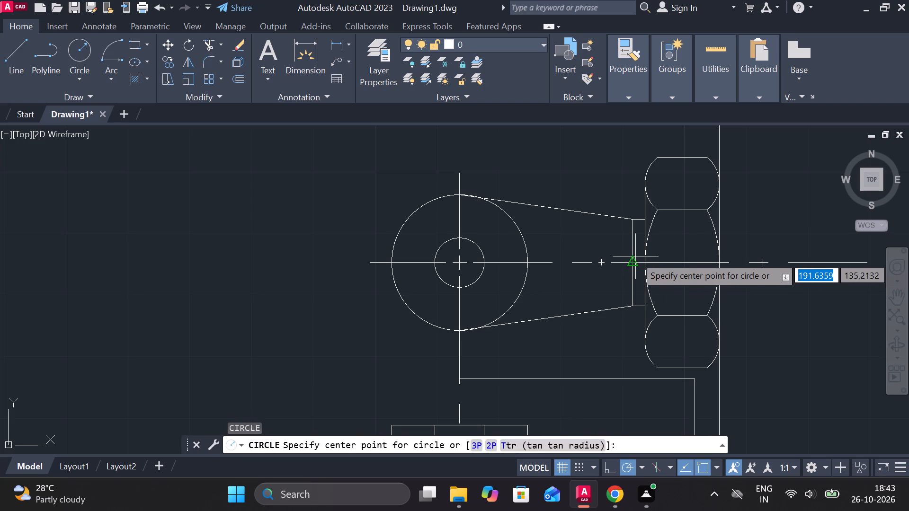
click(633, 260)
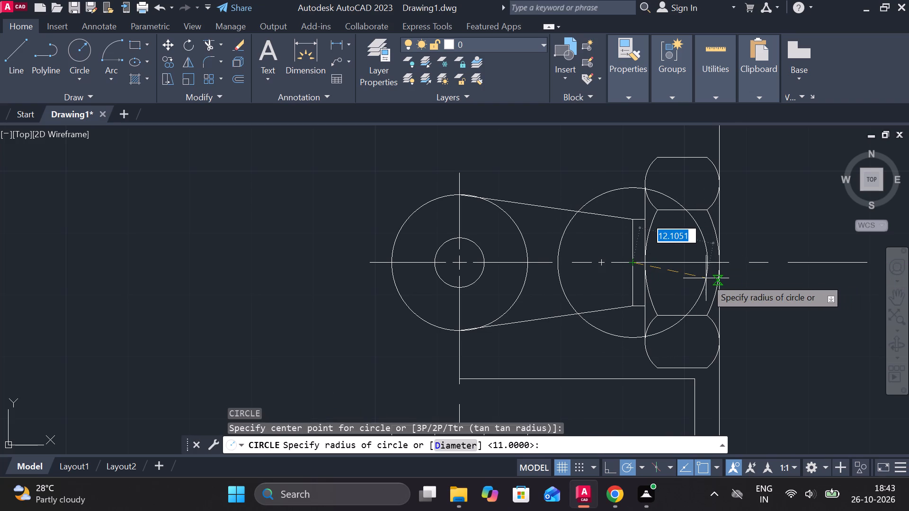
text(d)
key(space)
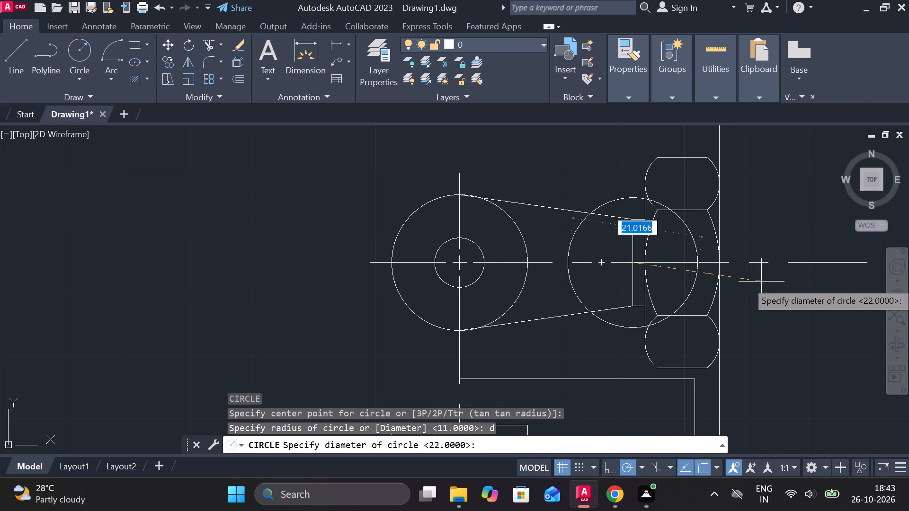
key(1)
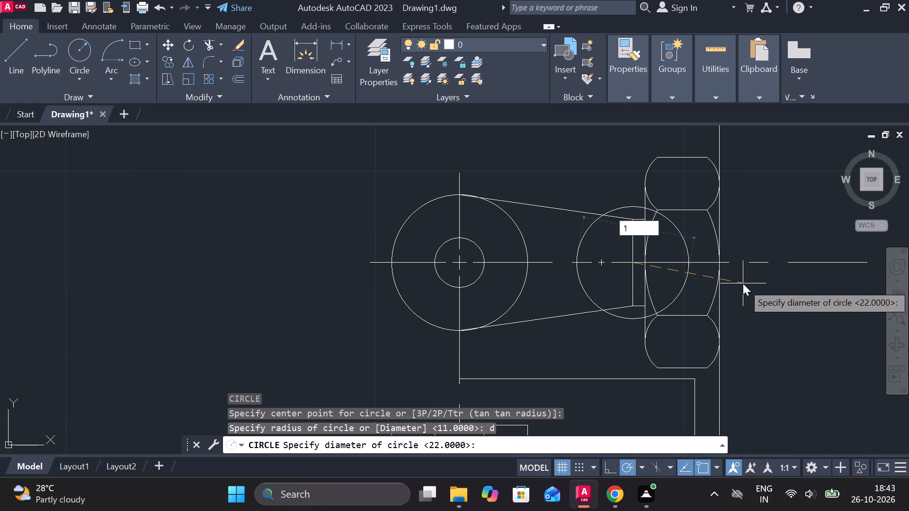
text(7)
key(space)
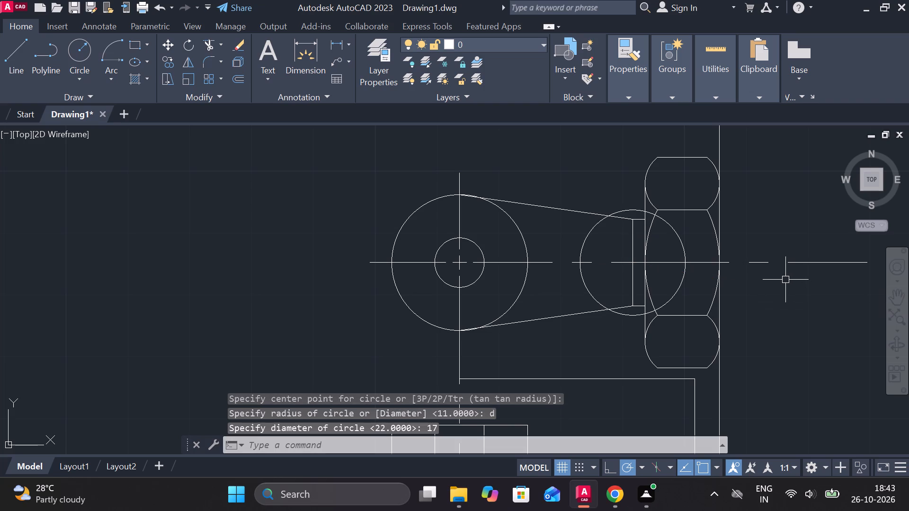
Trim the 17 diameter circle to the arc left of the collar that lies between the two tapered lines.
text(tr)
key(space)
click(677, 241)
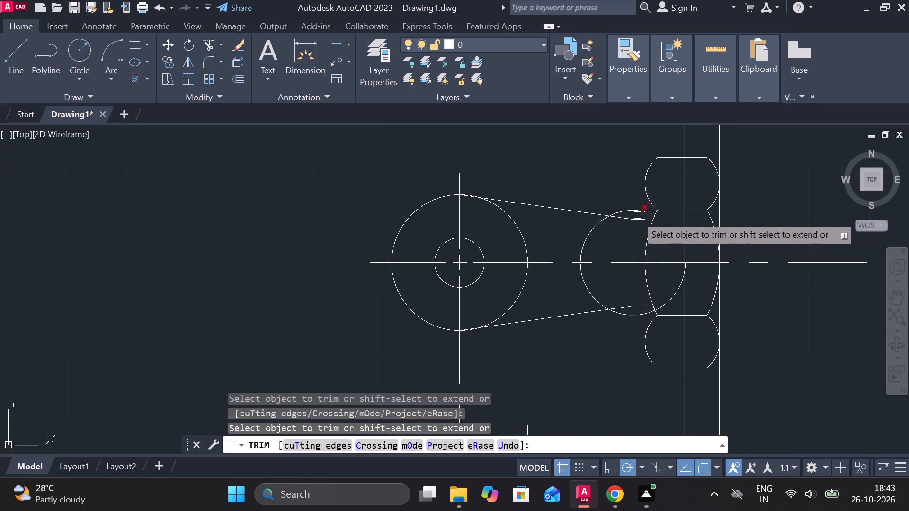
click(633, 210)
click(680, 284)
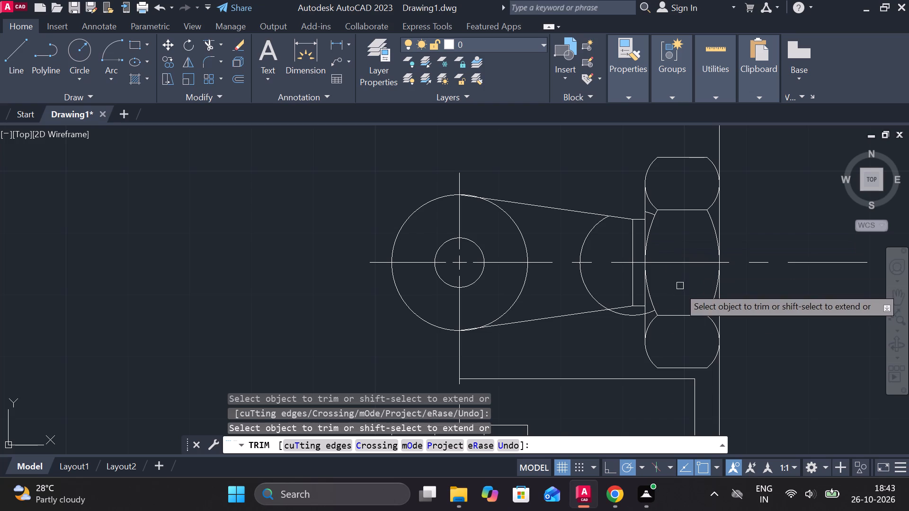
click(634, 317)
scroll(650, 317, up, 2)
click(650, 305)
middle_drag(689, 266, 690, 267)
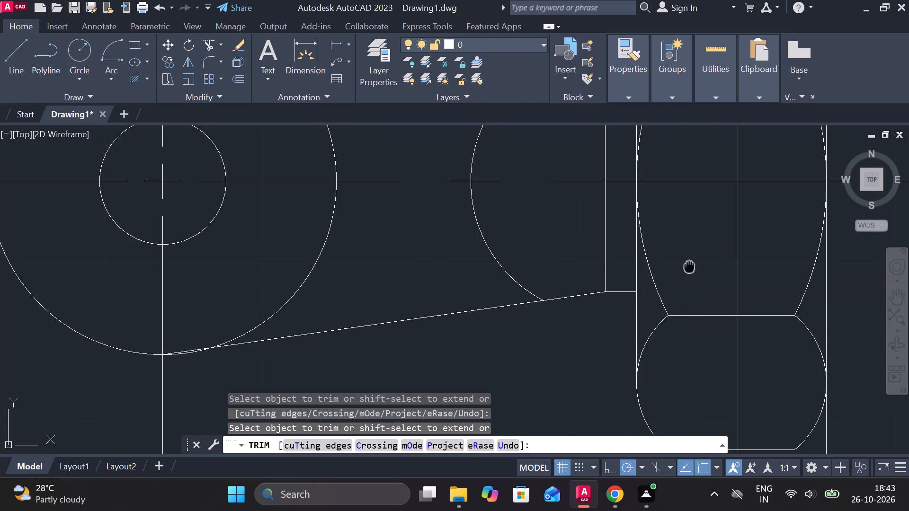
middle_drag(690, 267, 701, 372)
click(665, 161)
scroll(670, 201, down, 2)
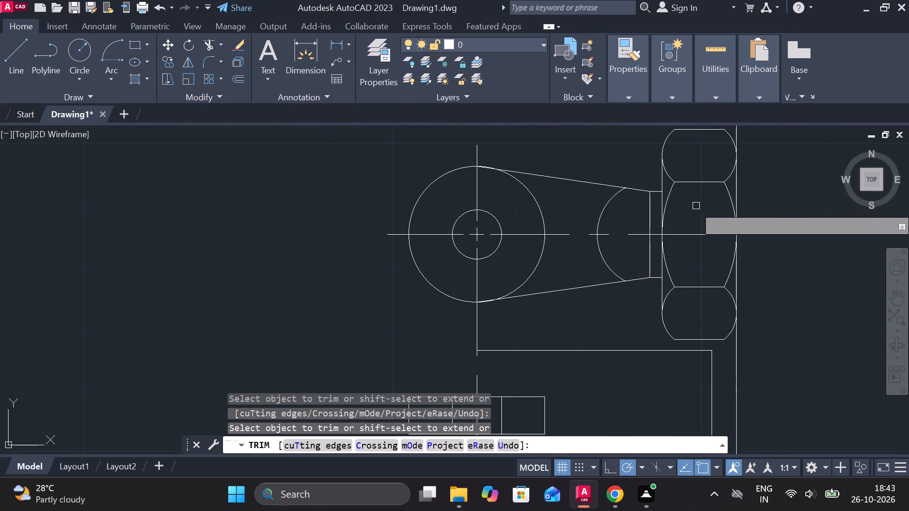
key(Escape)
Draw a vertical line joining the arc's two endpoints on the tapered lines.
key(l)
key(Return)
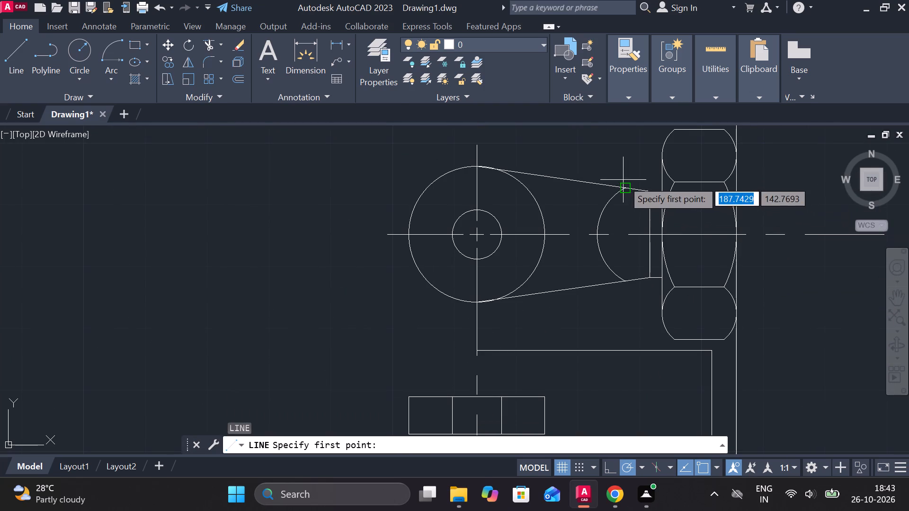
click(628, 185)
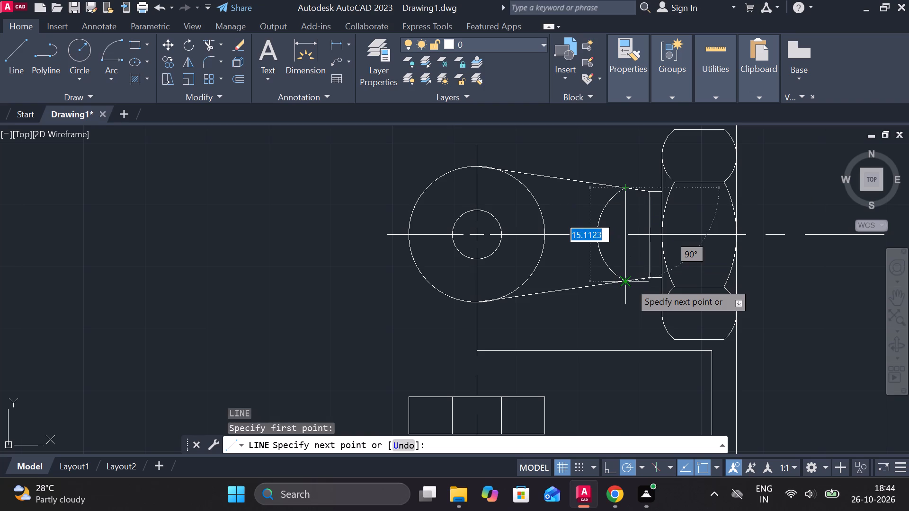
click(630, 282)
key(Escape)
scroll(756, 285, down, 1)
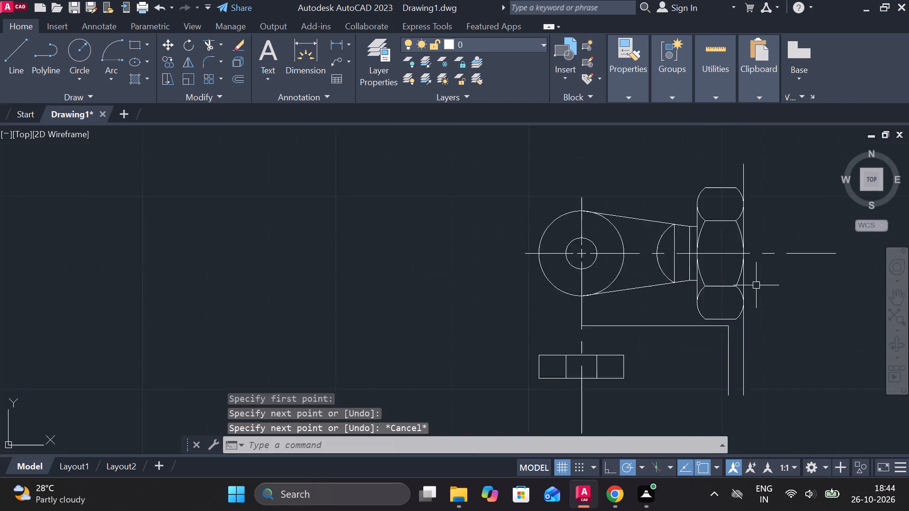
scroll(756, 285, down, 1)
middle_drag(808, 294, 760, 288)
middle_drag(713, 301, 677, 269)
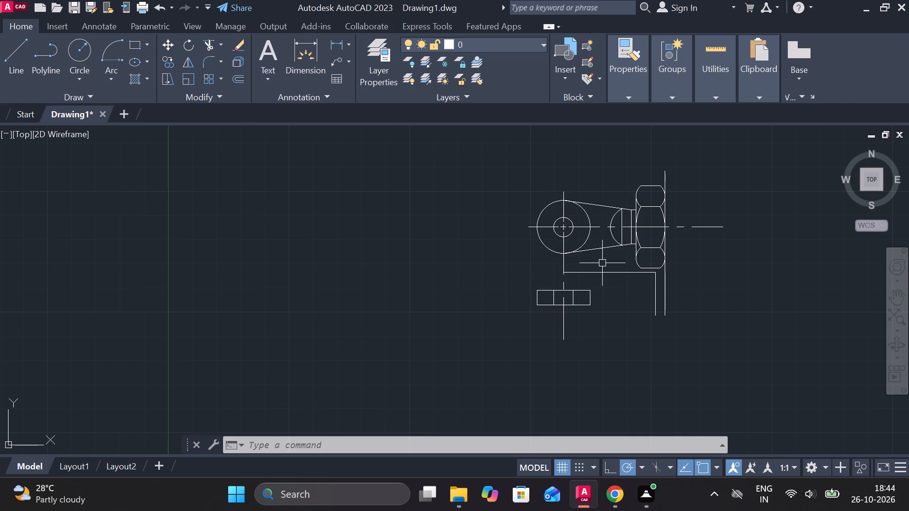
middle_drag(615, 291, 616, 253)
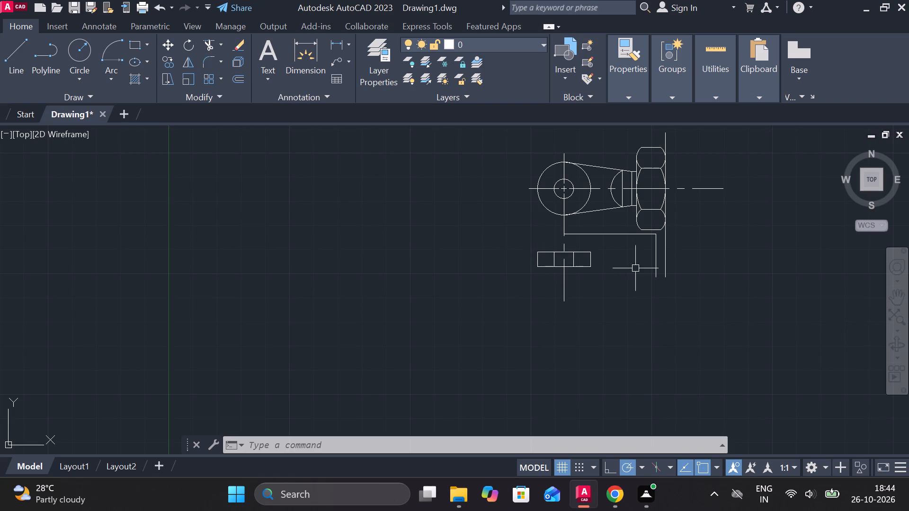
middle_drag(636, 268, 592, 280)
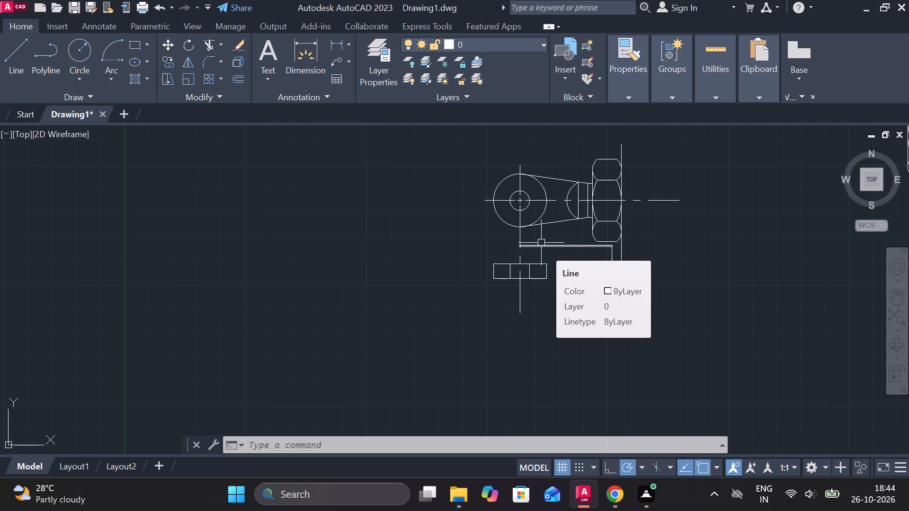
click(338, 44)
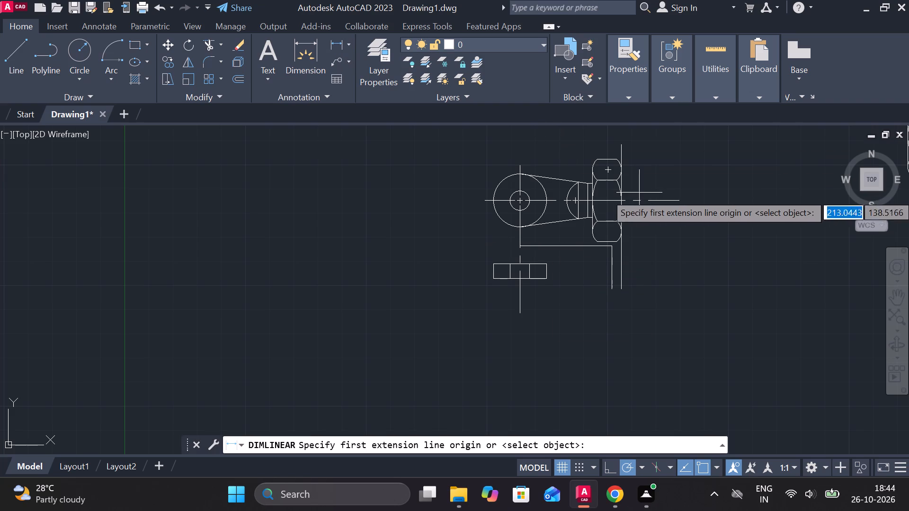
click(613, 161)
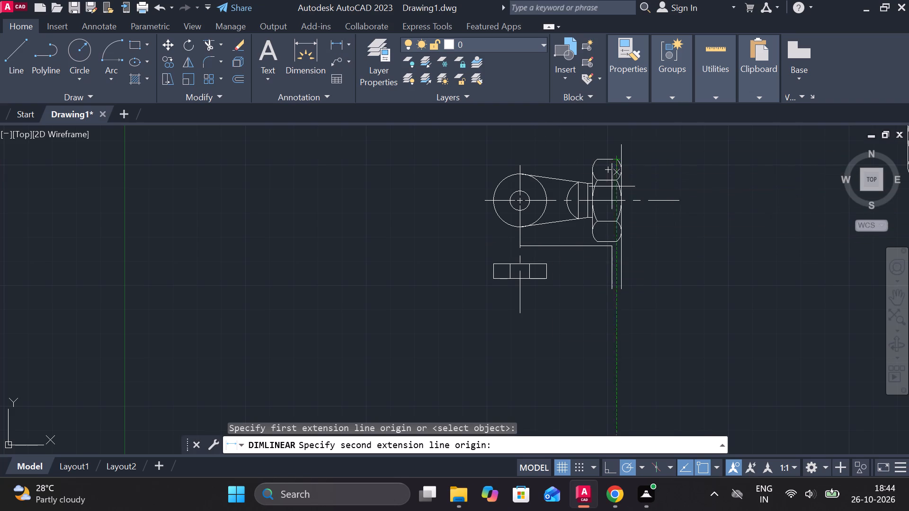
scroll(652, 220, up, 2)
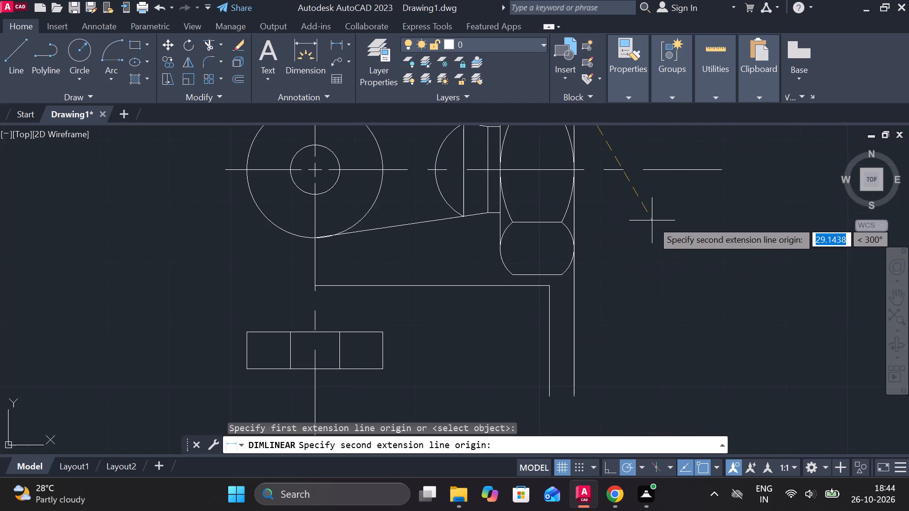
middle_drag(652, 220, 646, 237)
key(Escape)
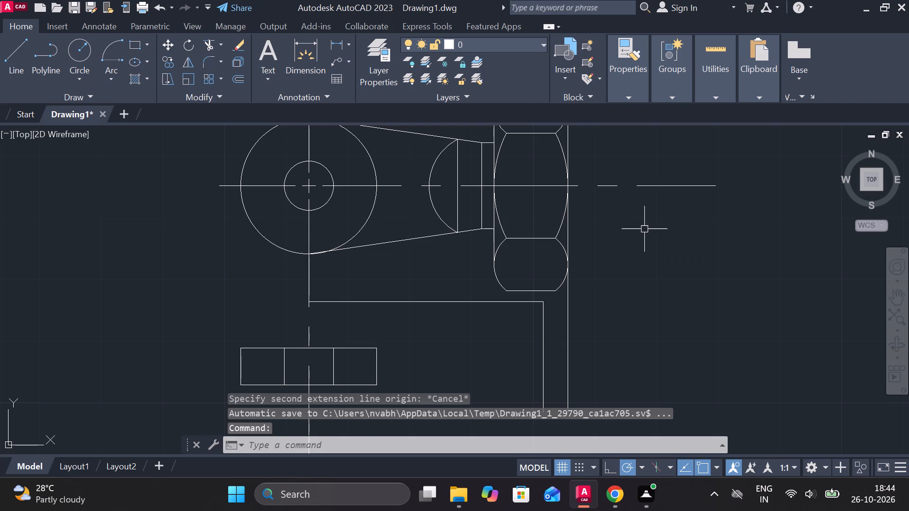
Undo the arc, tapered lines, collar and circle edits, back through the nut's move onto the long vertical line.
key(ctrl+z)
key(ctrl+z)
key(ctrl+z)
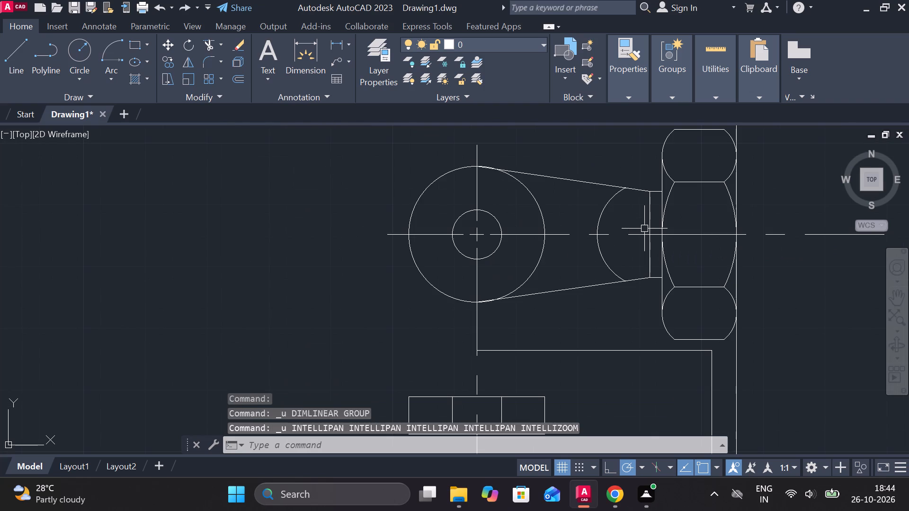
key(ctrl+z)
key(ctrl+z)
key(ctrl+z)
key(ctrl+z)
key(ctrl+z)
key(ctrl+z)
key(ctrl+z)
key(ctrl+z)
key(ctrl+z)
key(ctrl+z)
key(ctrl+z)
key(ctrl+z)
key(ctrl+z)
key(ctrl+z)
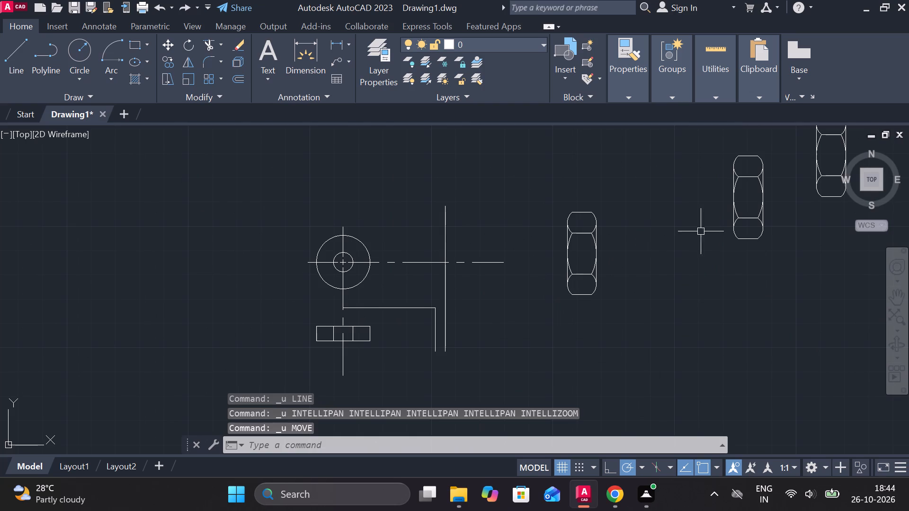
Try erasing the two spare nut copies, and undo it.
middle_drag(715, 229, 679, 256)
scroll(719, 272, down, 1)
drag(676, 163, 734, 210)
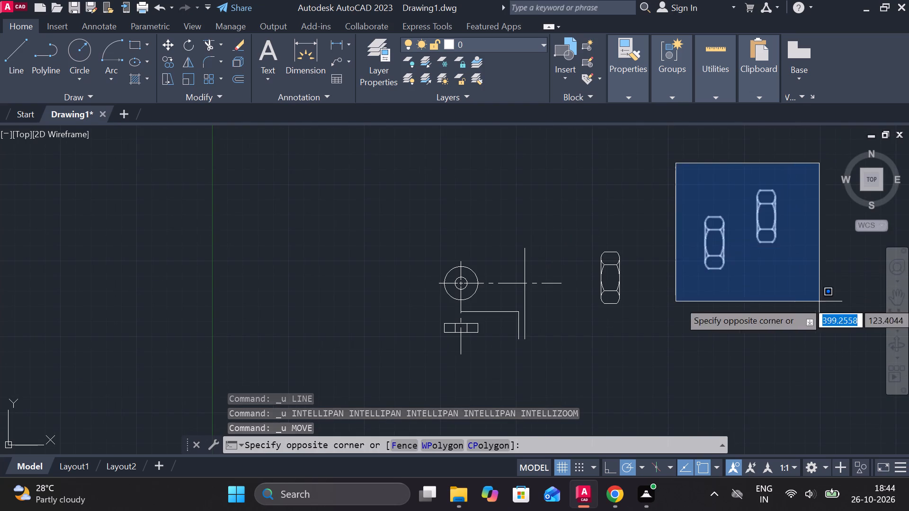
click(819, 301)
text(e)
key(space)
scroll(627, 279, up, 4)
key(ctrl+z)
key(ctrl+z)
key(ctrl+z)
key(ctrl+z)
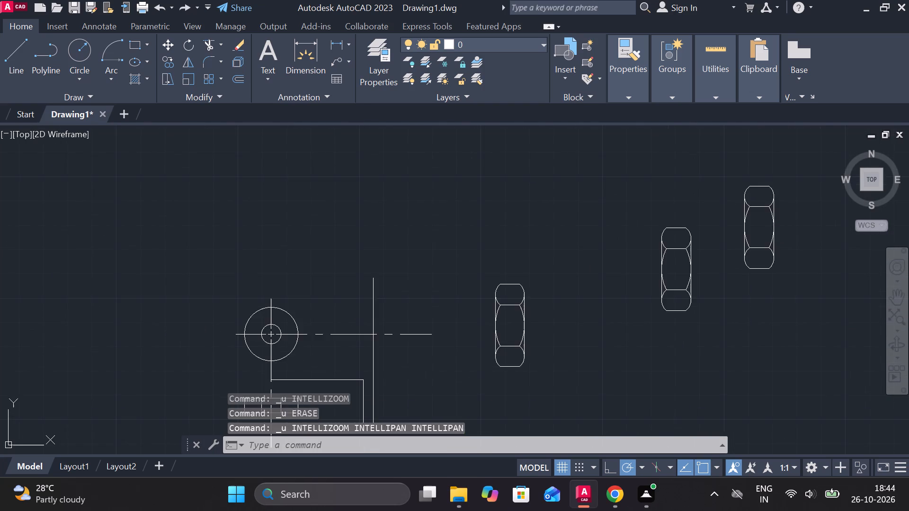
Undo the nut copies, trims, arcs and offset line, back to the rectangle divided into four equal sections.
key(ctrl+z)
key(ctrl+z)
key(ctrl+z)
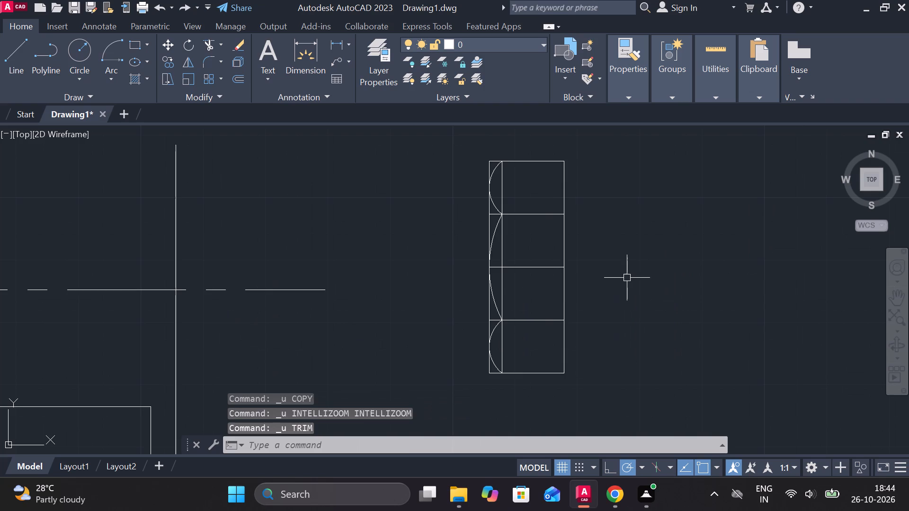
key(ctrl+z)
key(ctrl+z)
key(ctrl+z)
key(ctrl+z)
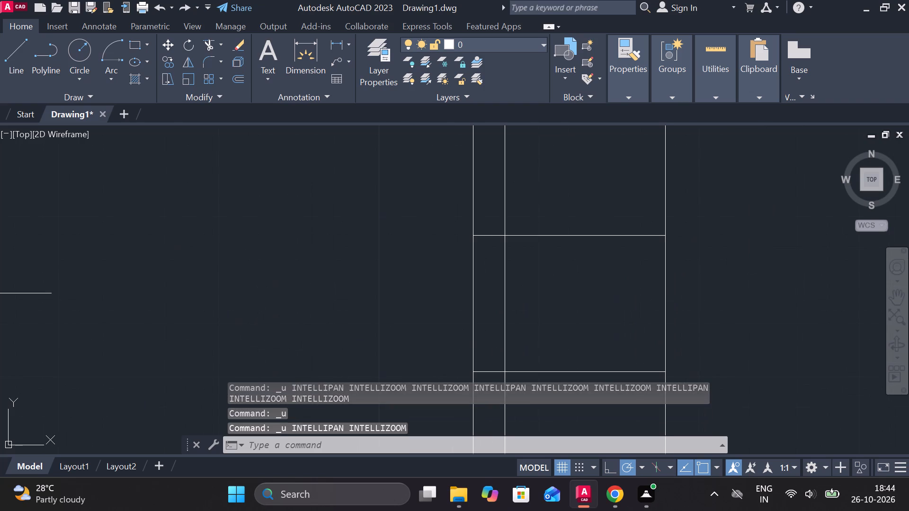
key(ctrl+z)
key(ctrl+z)
key(ctrl+z)
key(ctrl+z)
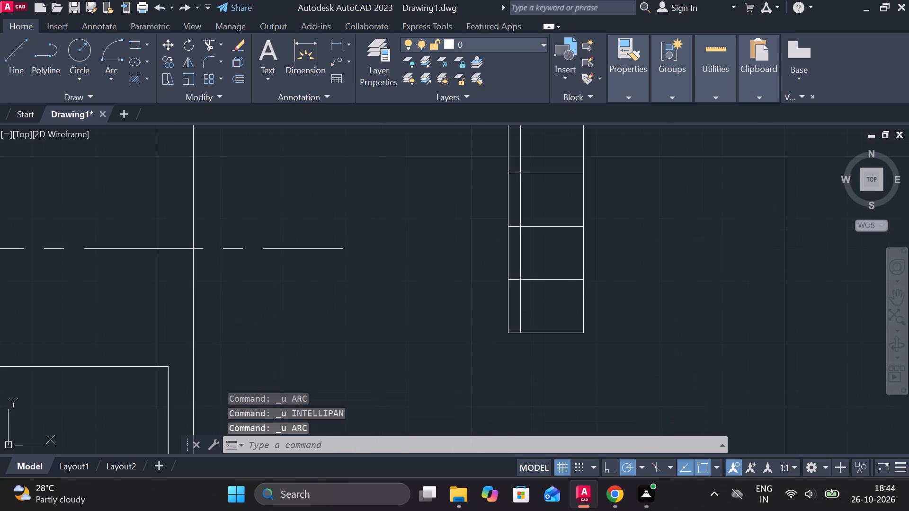
key(ctrl+z)
key(ctrl+z)
key(ctrl+z)
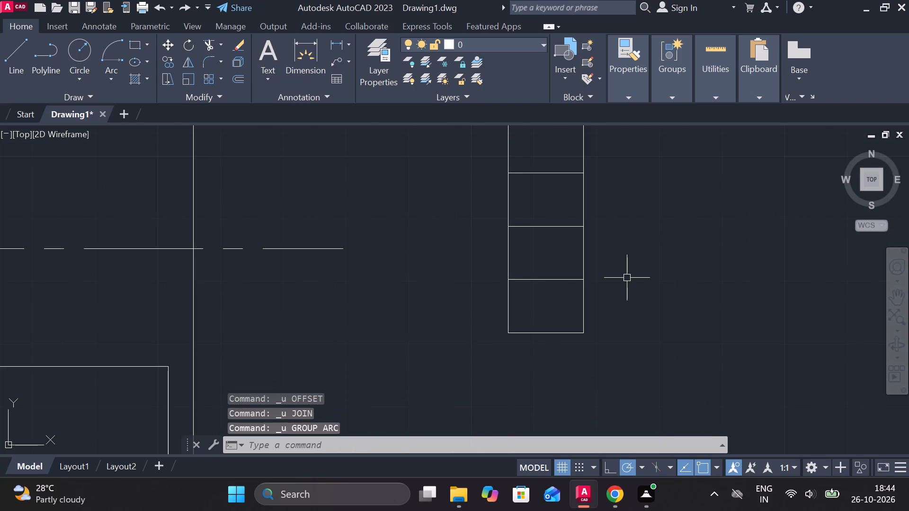
Undo the horizontal dividing lines, back to the plain rectangle outline.
key(ctrl+z)
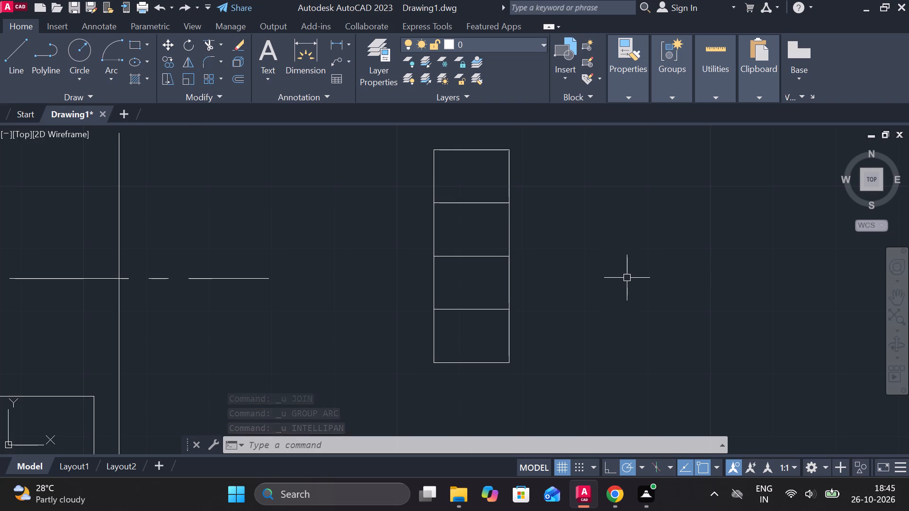
key(ctrl+z)
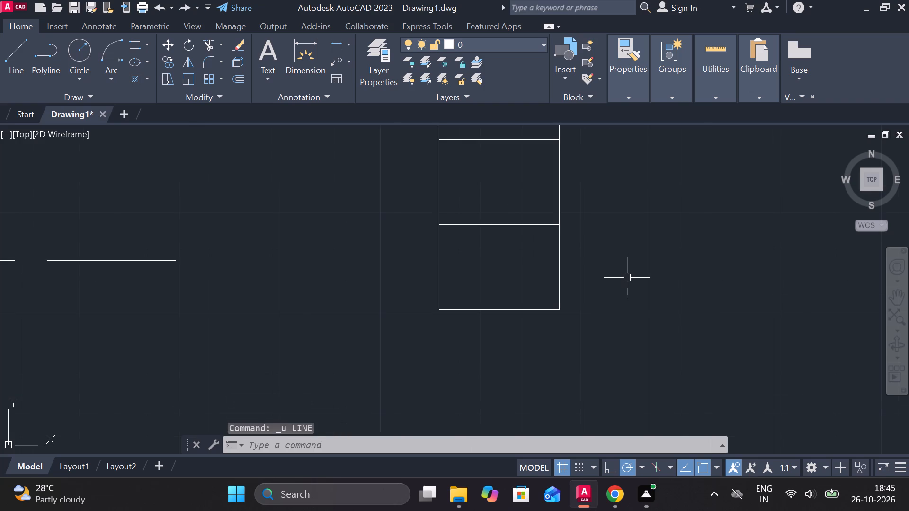
key(ctrl+z)
key(ctrl+z)
key(ctrl+z)
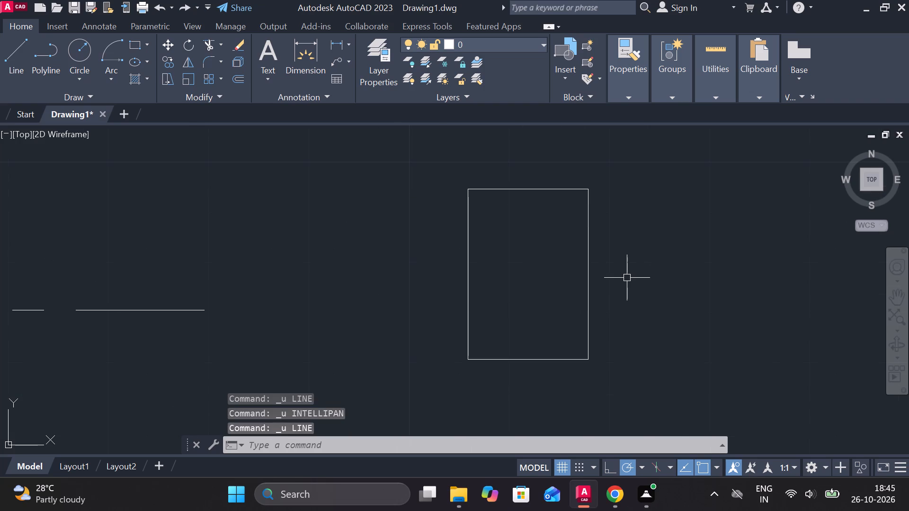
Check the height of the rectangle's right edge using a linear dimension without placing it.
click(331, 42)
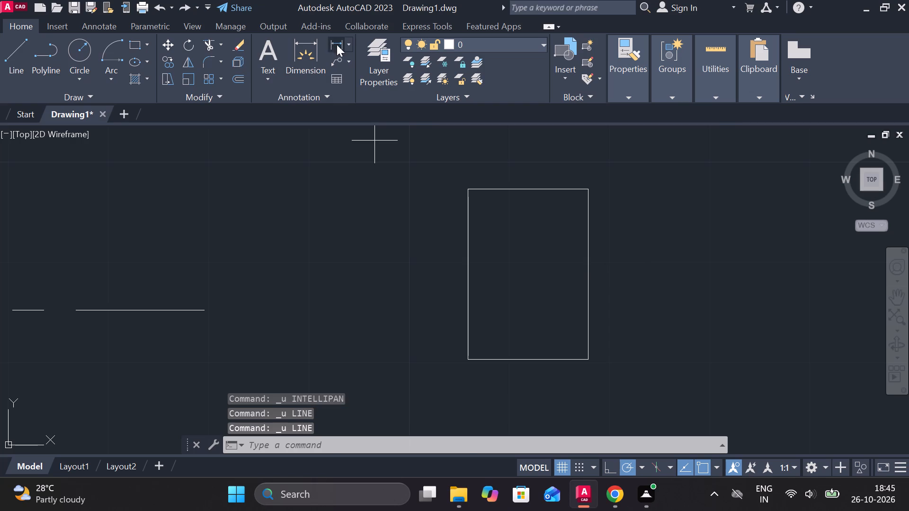
click(590, 191)
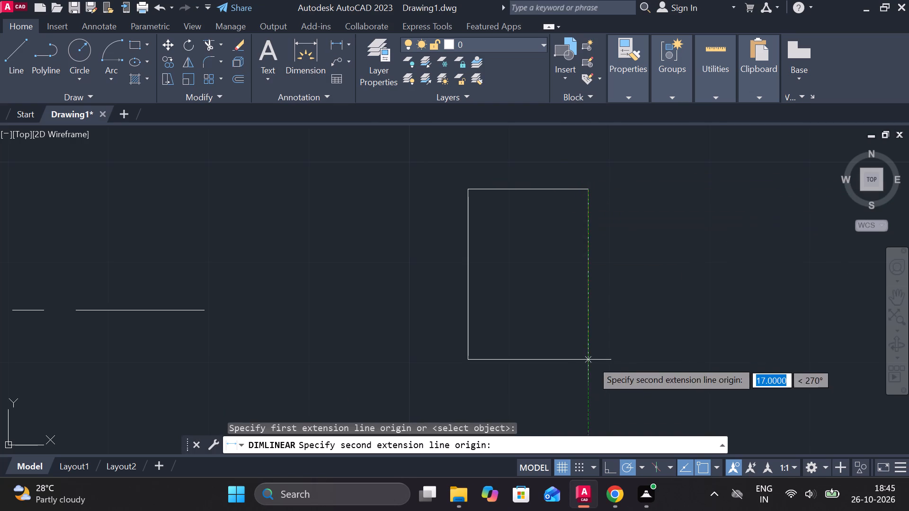
key(Escape)
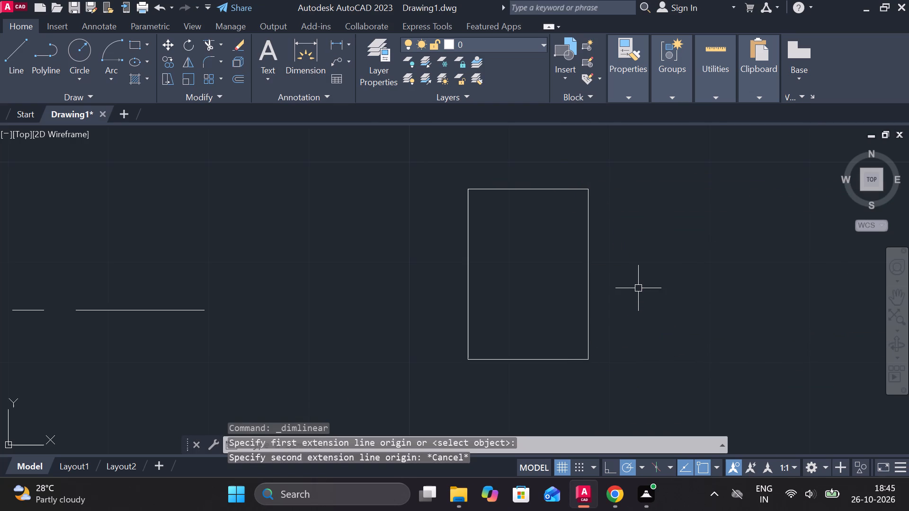
Draw a horizontal line across the rectangle between the midpoints of its two vertical edges.
key(l)
key(Return)
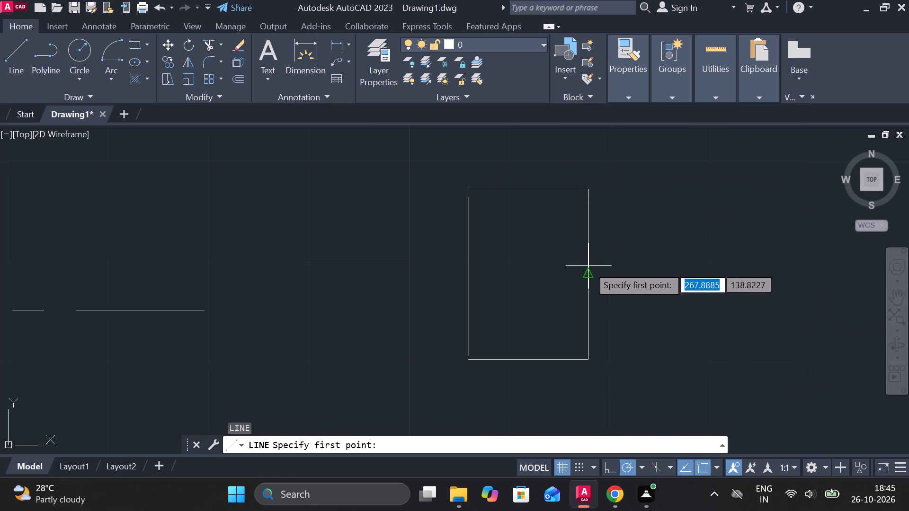
click(588, 274)
click(471, 274)
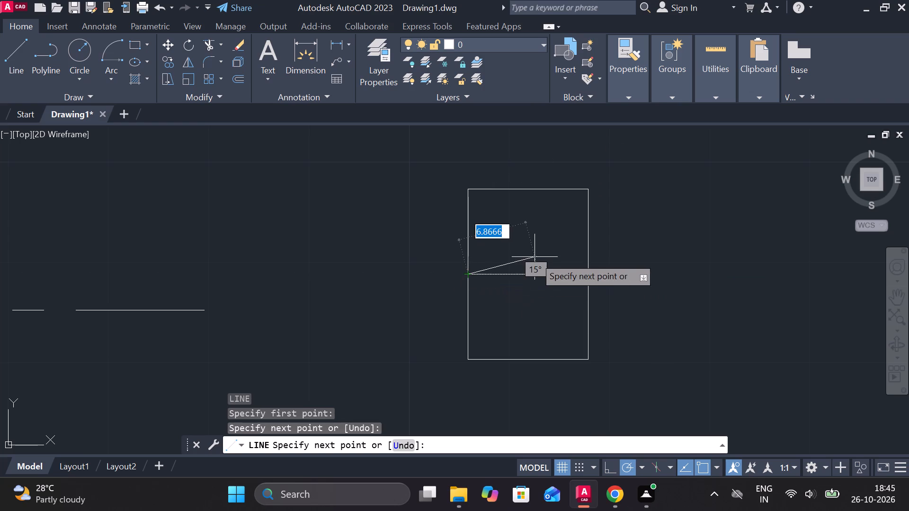
key(Escape)
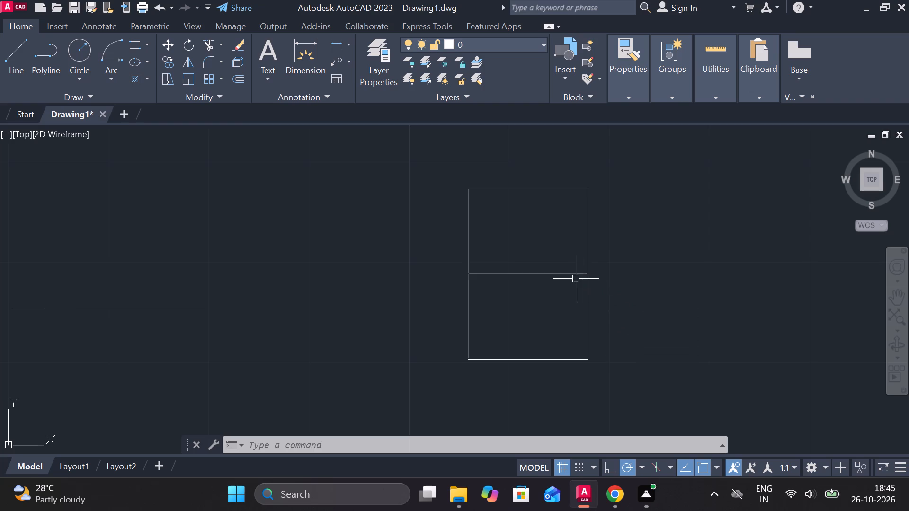
Offset the rectangle's horizontal midline by 4.5 both upward and downward.
click(562, 274)
key(o)
key(Return)
key(Return)
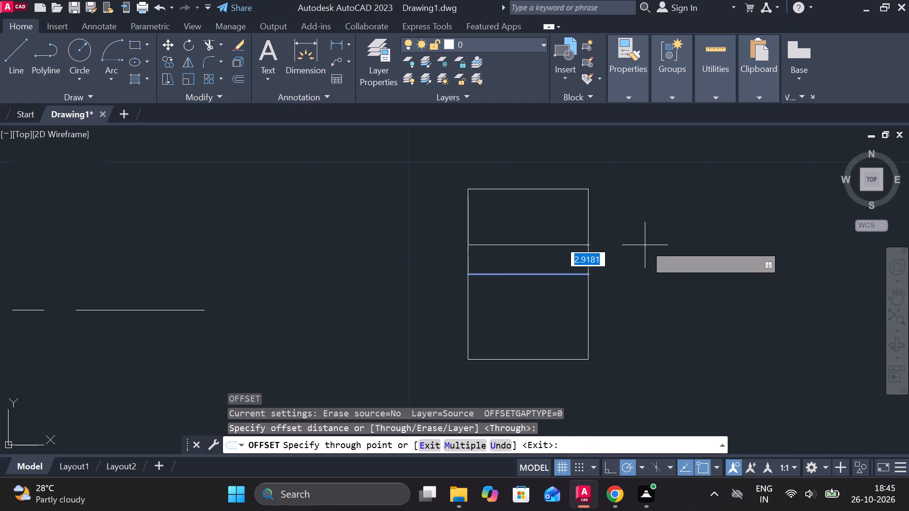
text(4.)
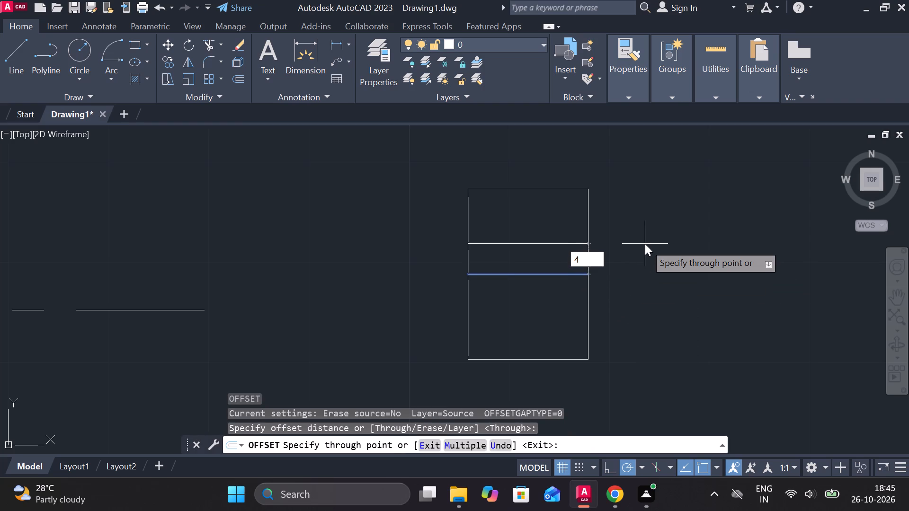
text(5)
key(space)
click(565, 273)
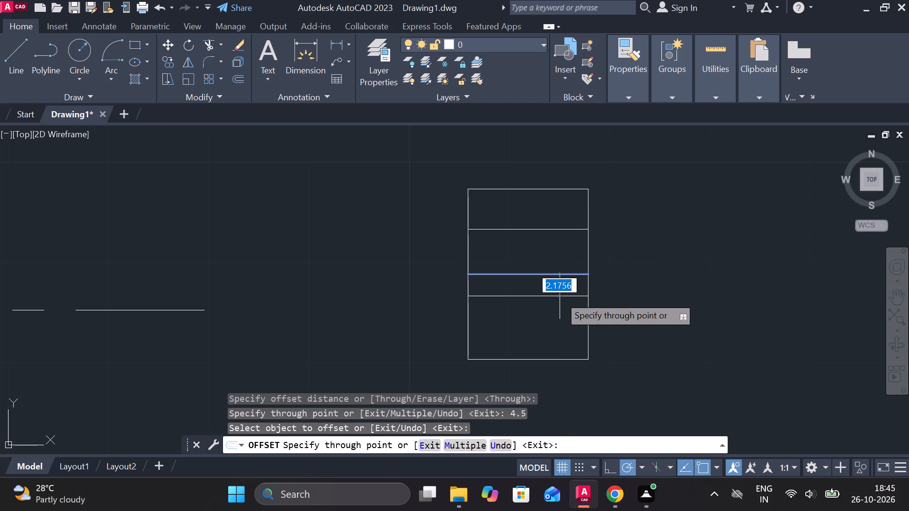
text(4.5)
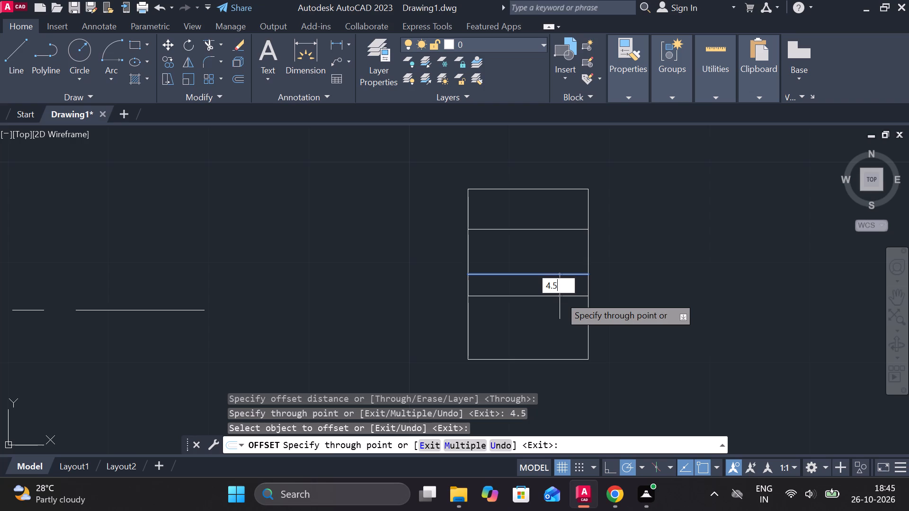
key(Return)
key(Escape)
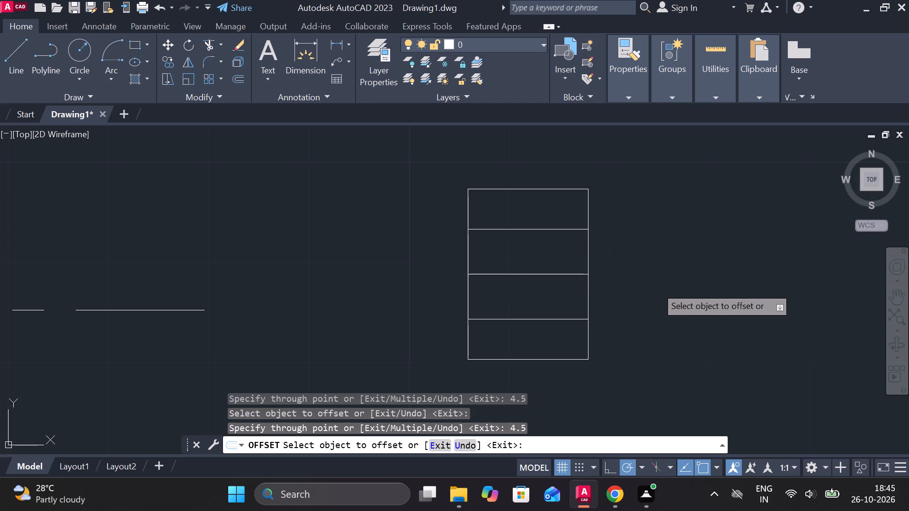
Offset the rectangle's left and right edges inward by 2.
click(472, 250)
key(Escape)
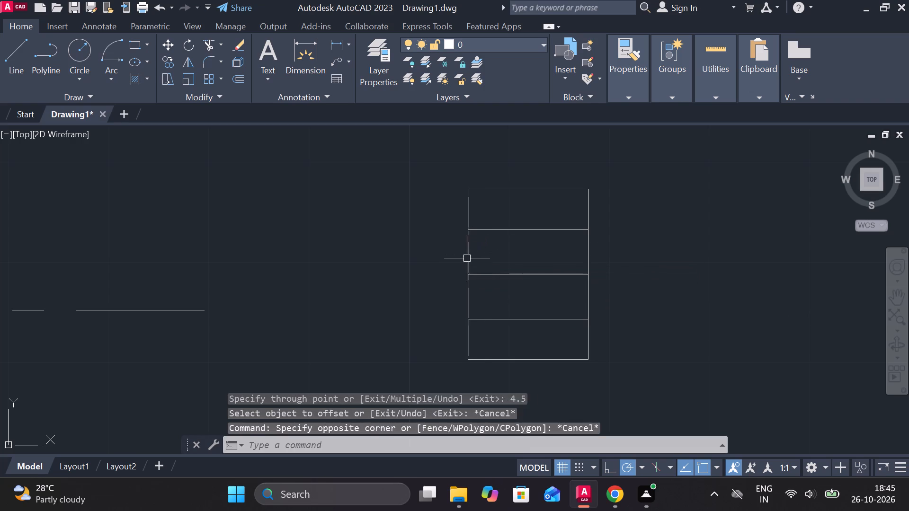
click(467, 258)
key(o)
key(Return)
key(Return)
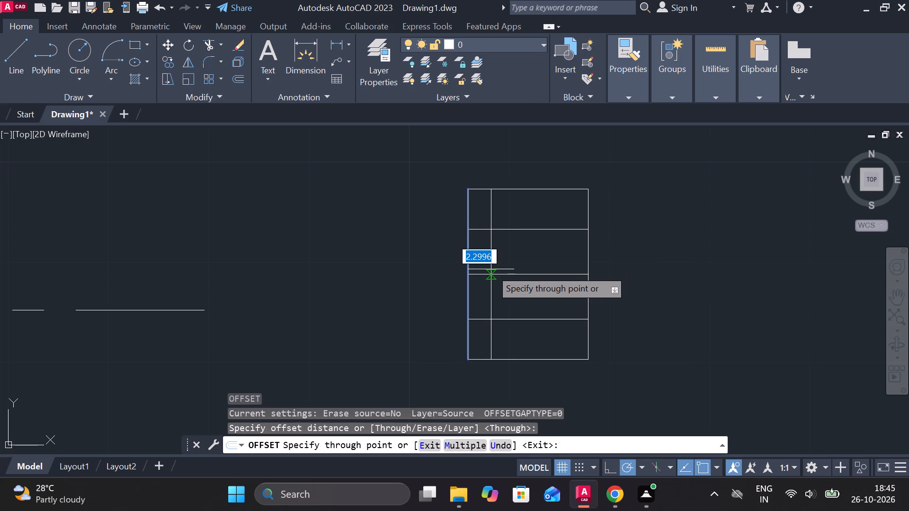
text(2)
key(space)
click(589, 247)
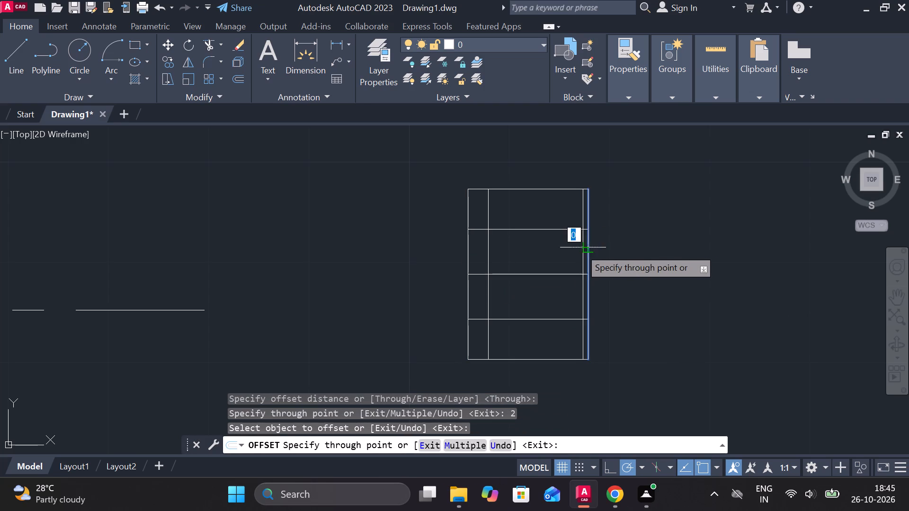
text(2)
key(space)
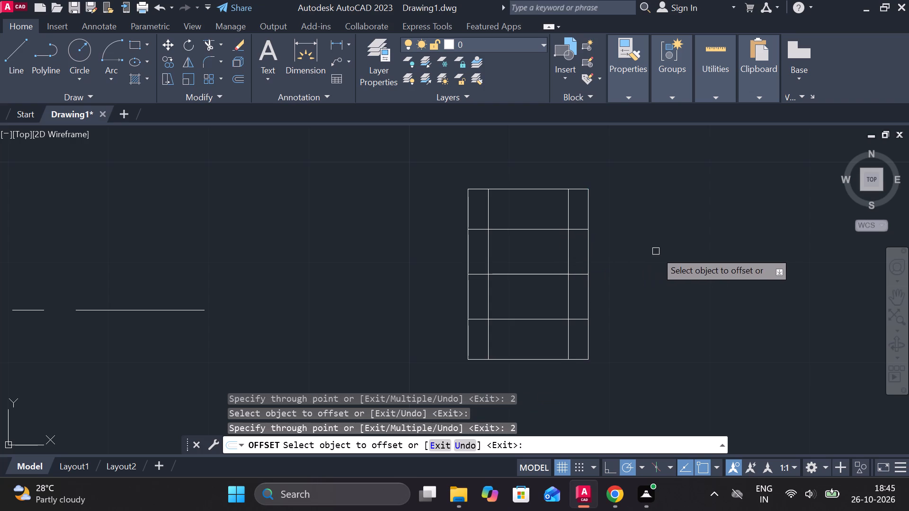
key(Escape)
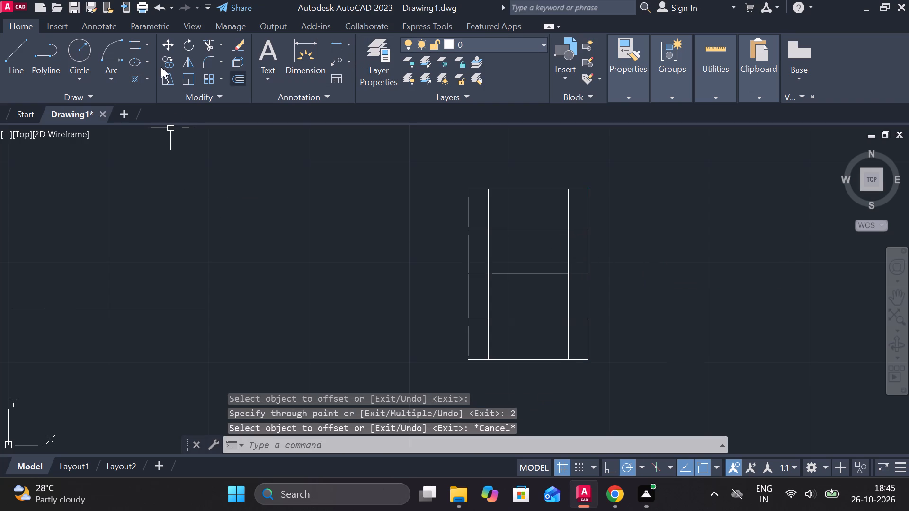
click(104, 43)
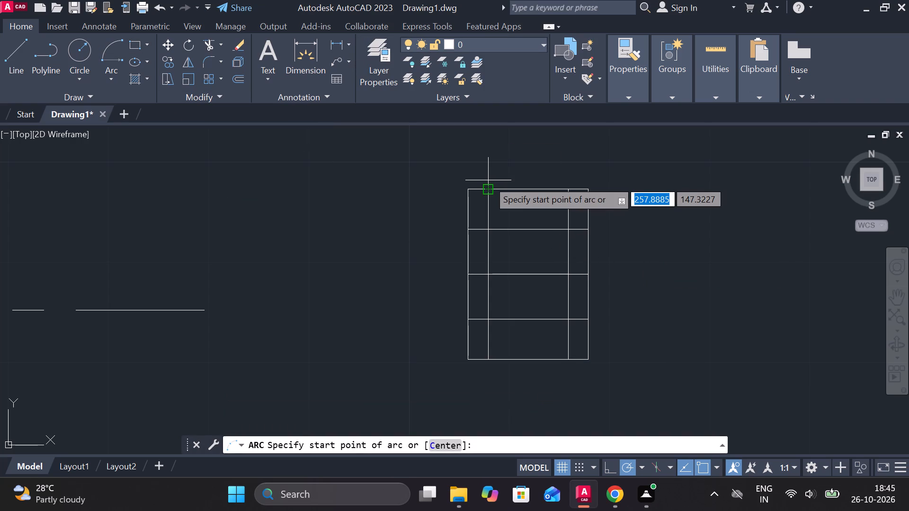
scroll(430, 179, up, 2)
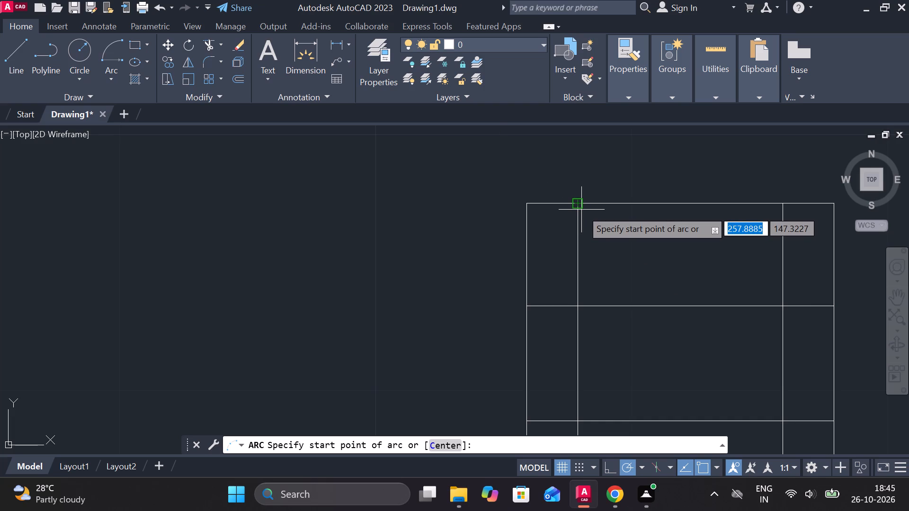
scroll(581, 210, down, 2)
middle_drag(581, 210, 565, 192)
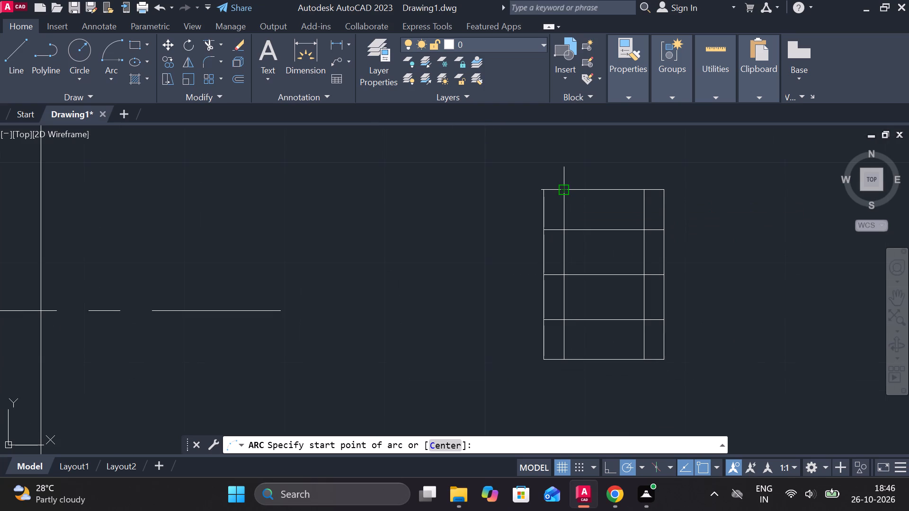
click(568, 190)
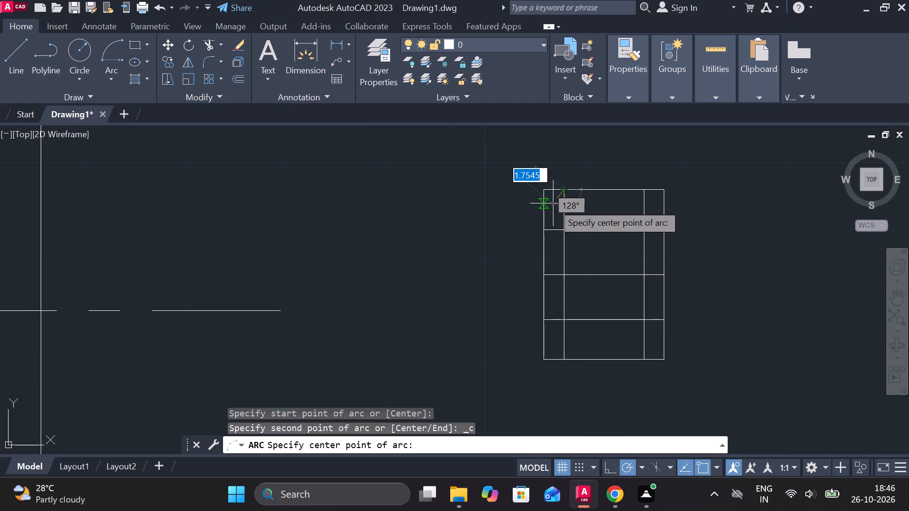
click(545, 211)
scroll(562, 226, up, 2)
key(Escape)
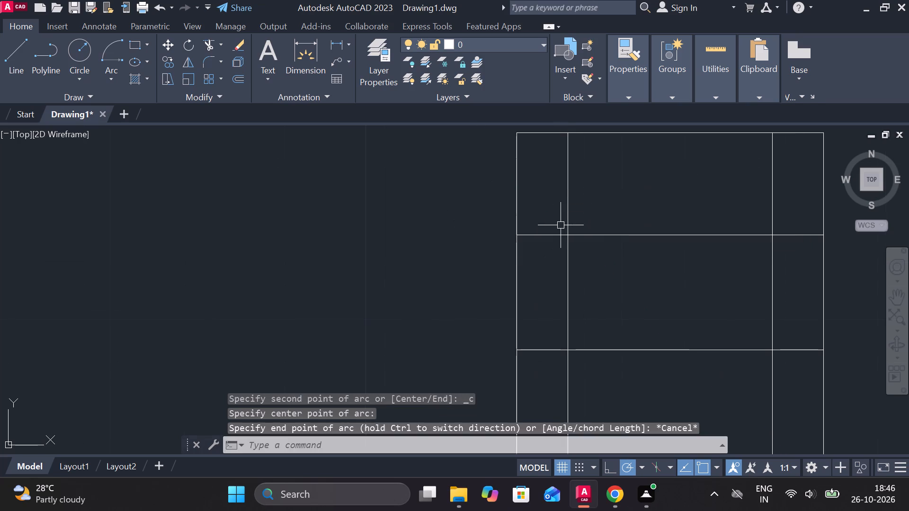
Draw a three-point arc in the top-left section, bulging to the left edge between the inner vertical line's upper two intersections.
key(space)
click(570, 230)
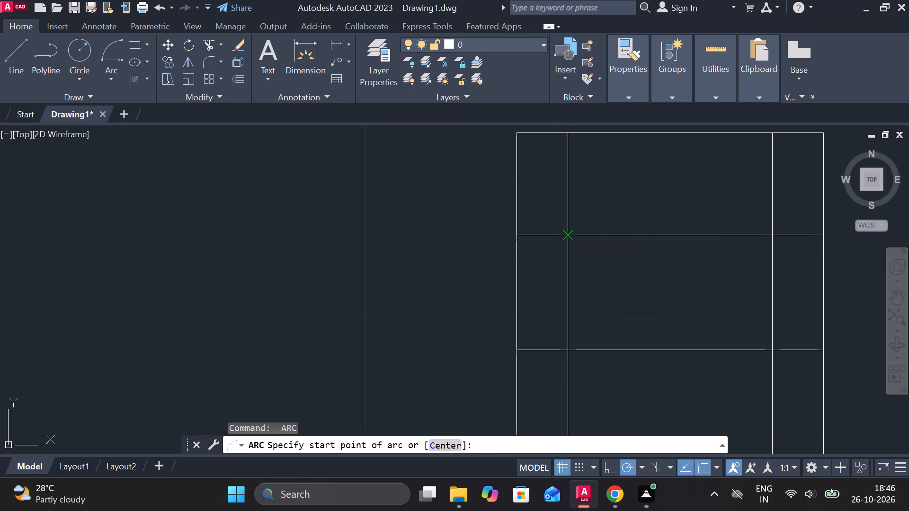
click(516, 189)
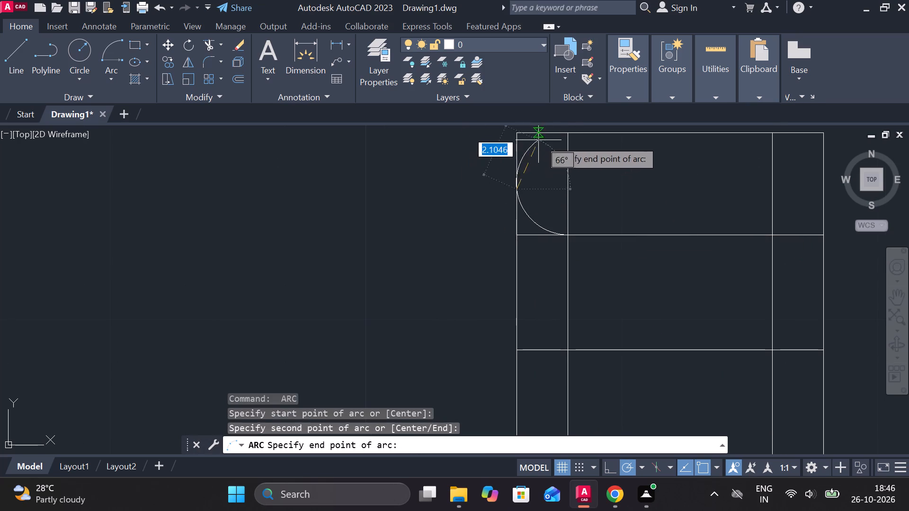
click(561, 132)
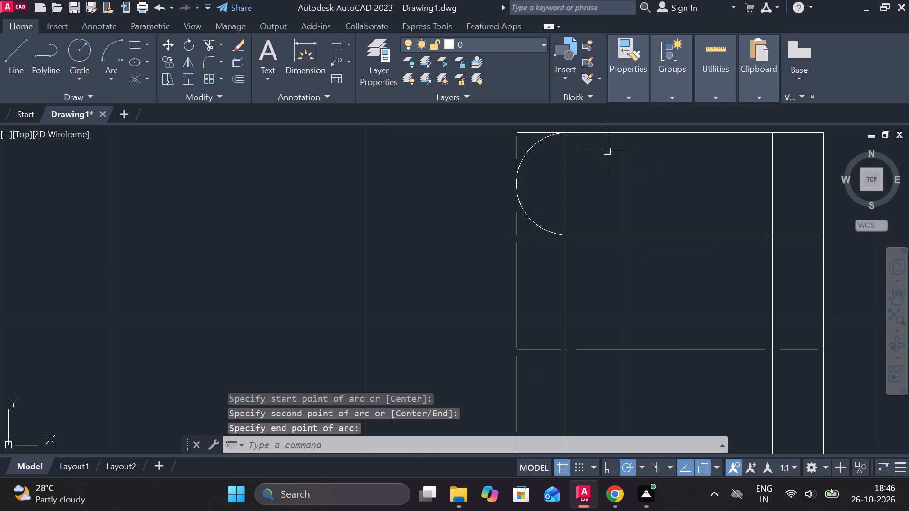
middle_drag(558, 139, 564, 176)
scroll(564, 162, up, 3)
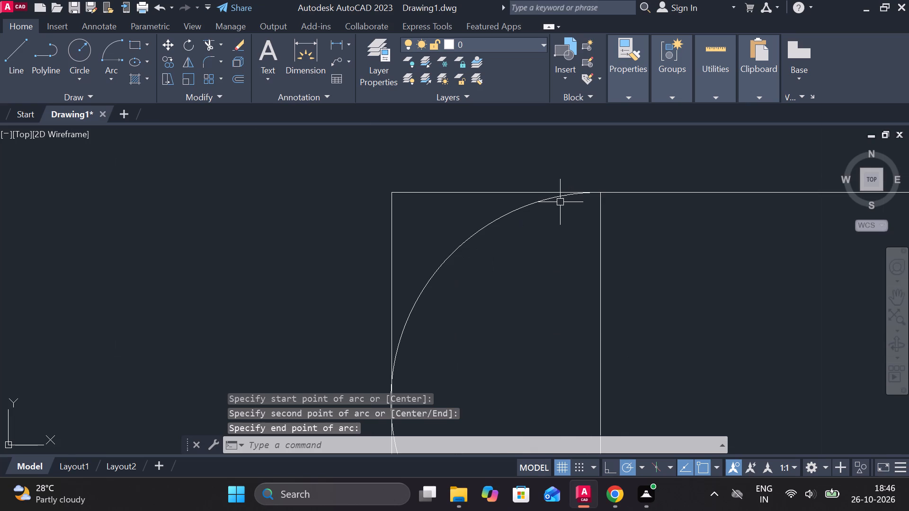
click(546, 194)
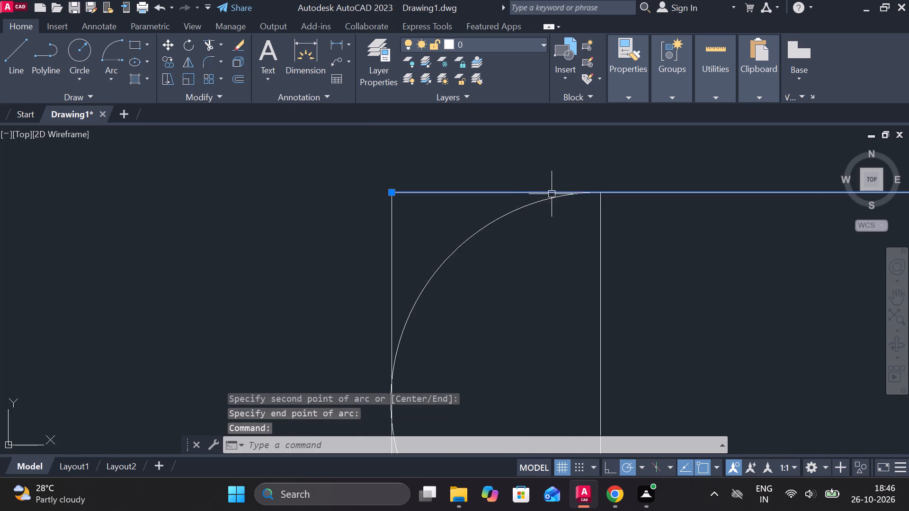
key(Escape)
click(553, 198)
scroll(622, 205, down, 2)
key(Escape)
Draw a larger three-point arc spanning the two middle sections, touching the left edge at the horizontal midline.
middle_drag(661, 284, 567, 163)
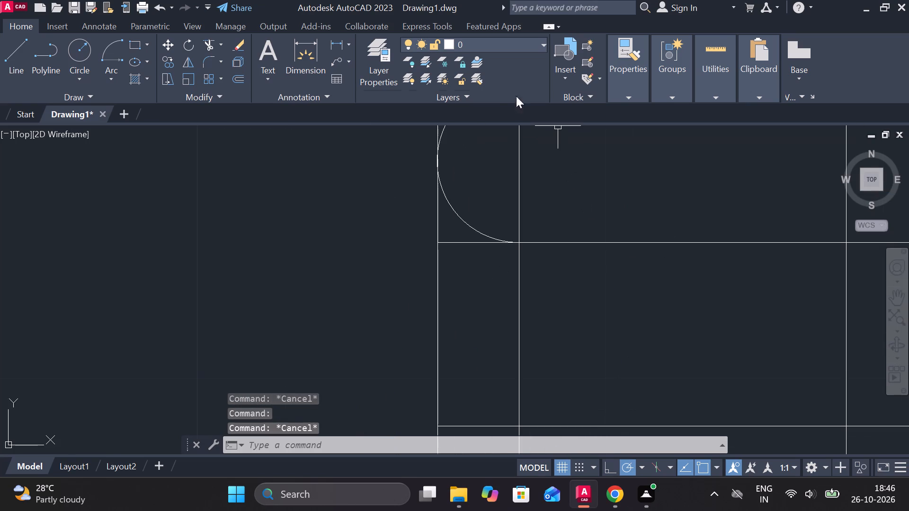
key(space)
click(519, 243)
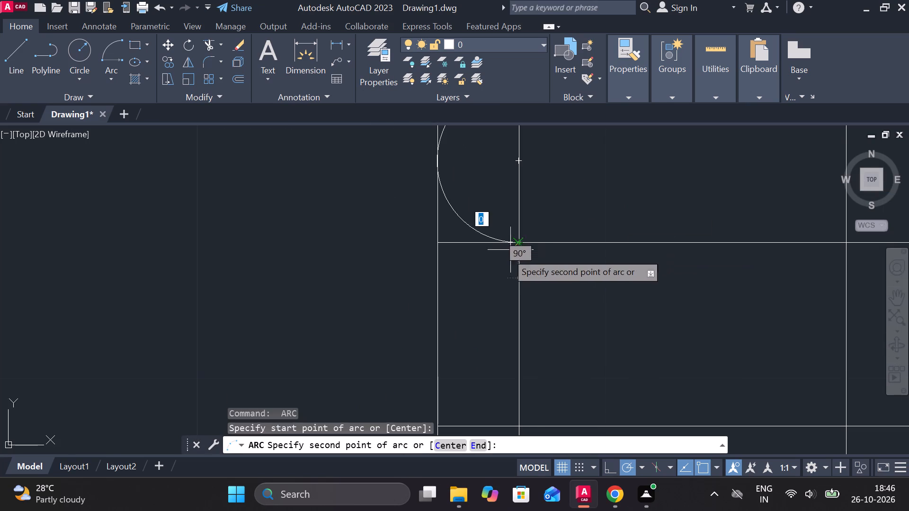
middle_drag(490, 274, 465, 133)
scroll(465, 133, down, 1)
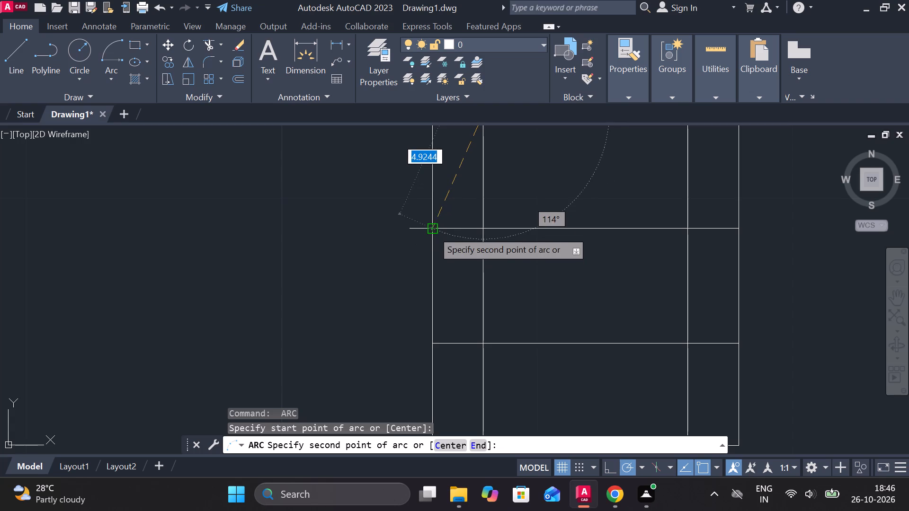
click(432, 230)
click(478, 345)
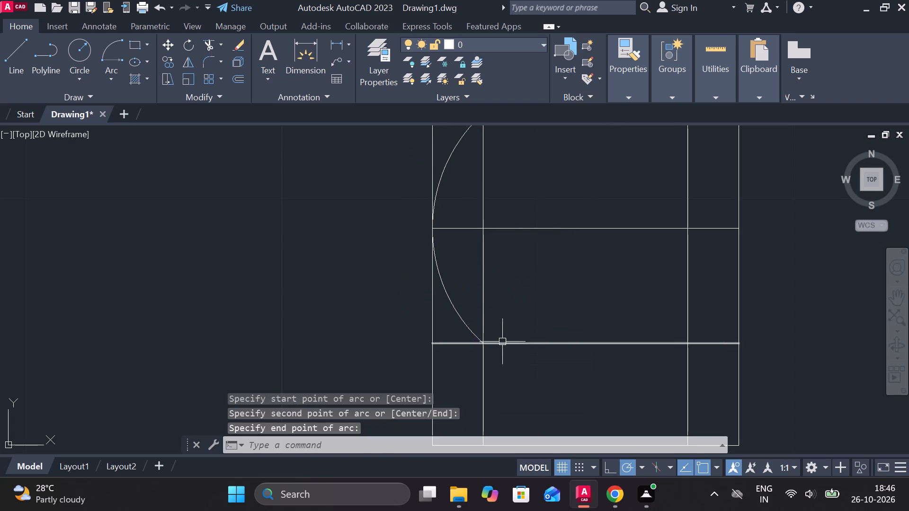
Draw a three-point arc in the bottom-left section, from the lower offset line via the left edge to the bottom edge.
middle_drag(502, 342, 504, 326)
scroll(502, 335, down, 1)
key(space)
click(492, 329)
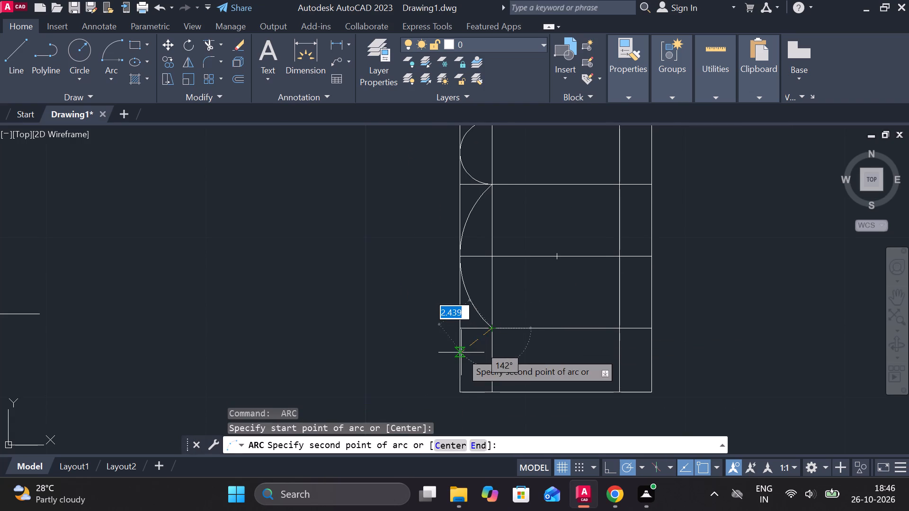
click(461, 352)
click(492, 391)
scroll(543, 339, down, 1)
key(Escape)
Mirror the three arcs and the left inner vertical line about the rectangle's vertical centre axis, keeping the originals.
click(501, 239)
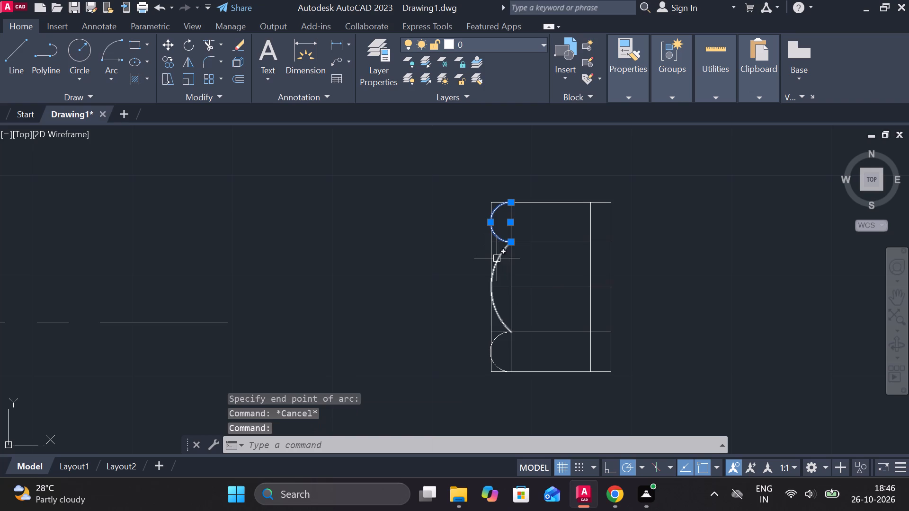
click(497, 258)
click(498, 342)
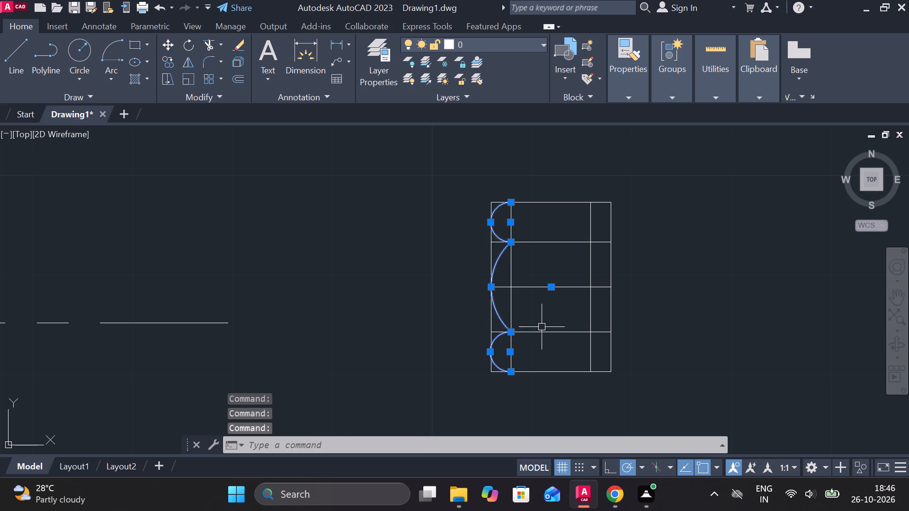
key(m)
click(513, 303)
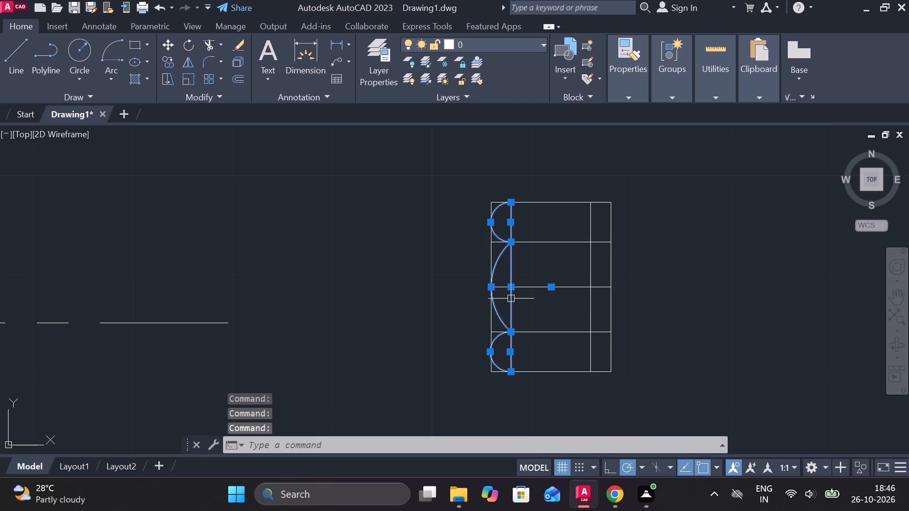
click(510, 298)
text(mi)
key(Return)
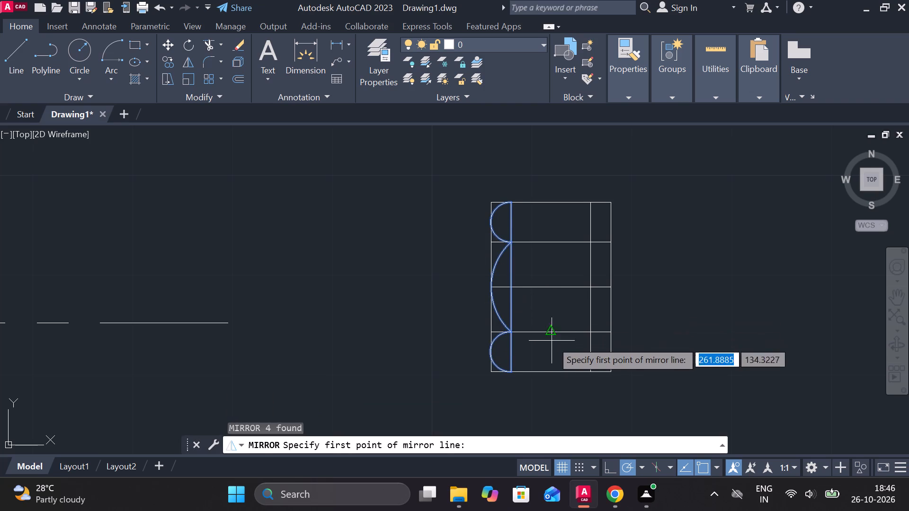
click(548, 373)
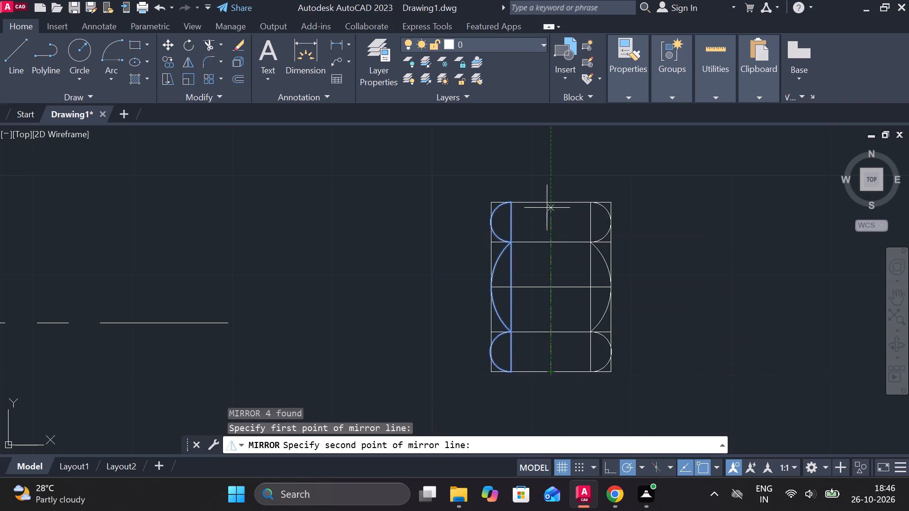
click(548, 204)
drag(580, 258, 548, 204)
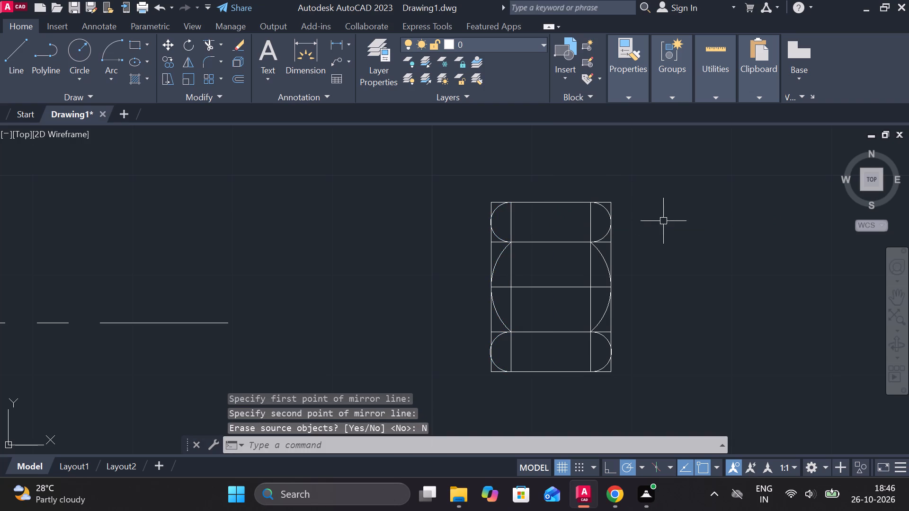
Trim the rectangle's four corners and the leftover lower side-edge pieces outside the small corner arcs of the nut.
text(tr)
key(space)
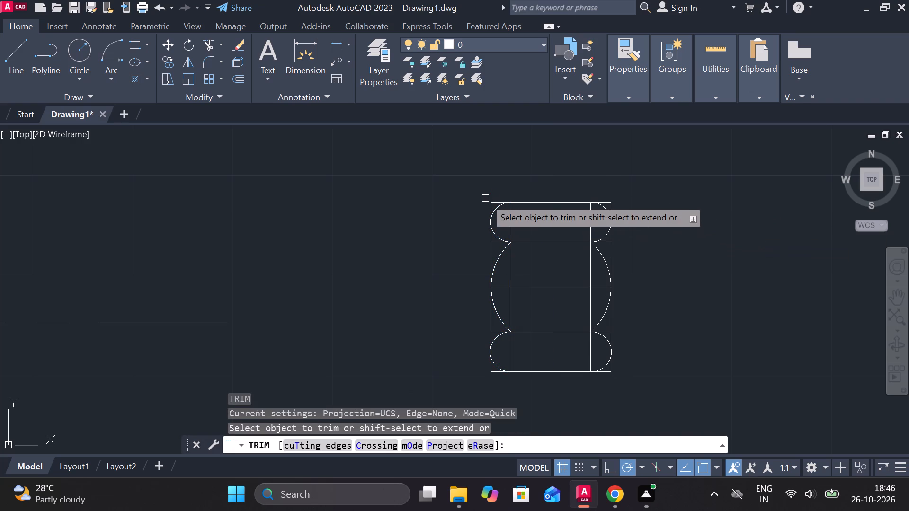
click(490, 202)
click(490, 202)
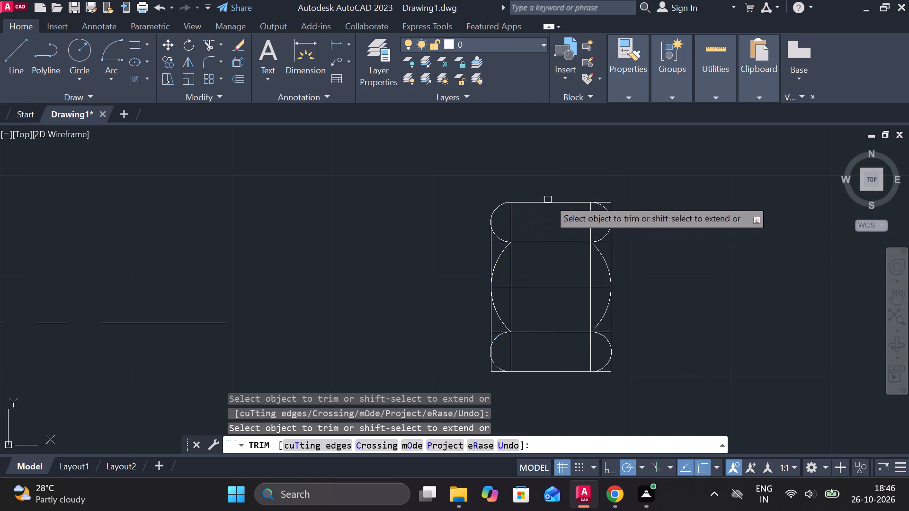
click(609, 201)
click(612, 207)
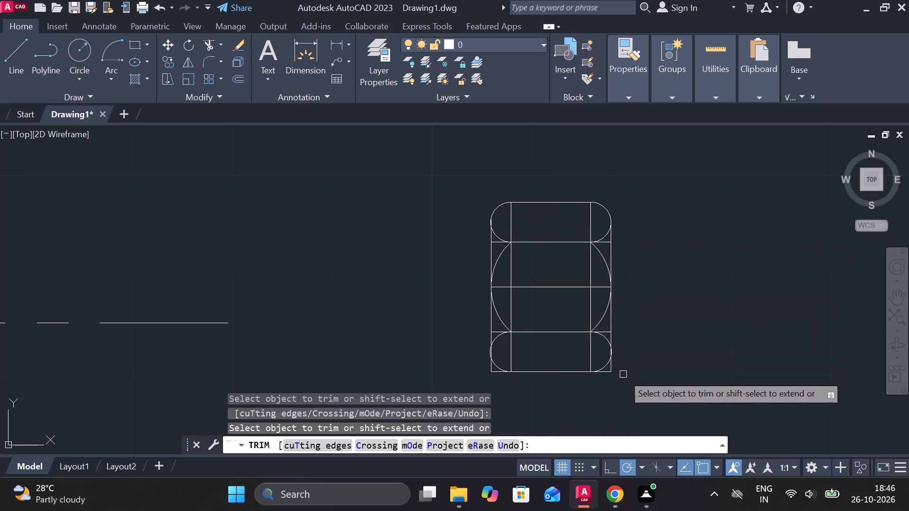
click(613, 373)
click(605, 373)
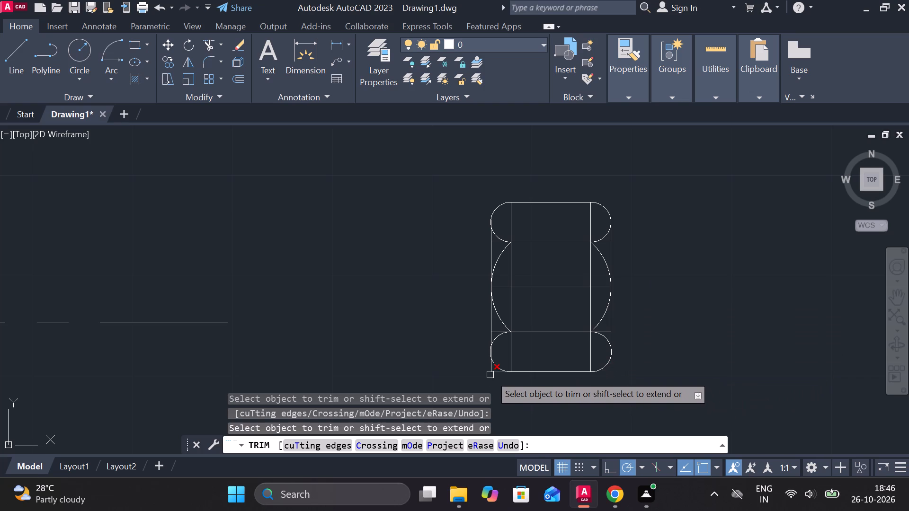
click(490, 375)
click(489, 369)
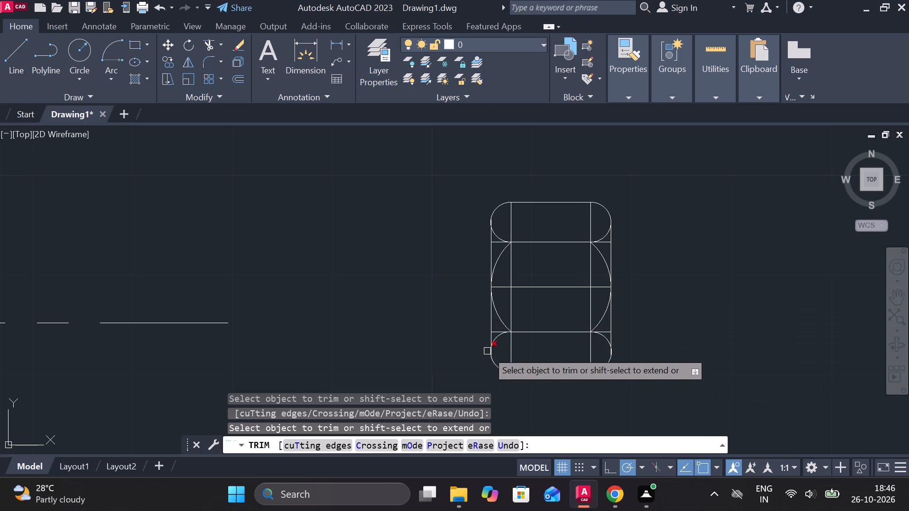
click(487, 351)
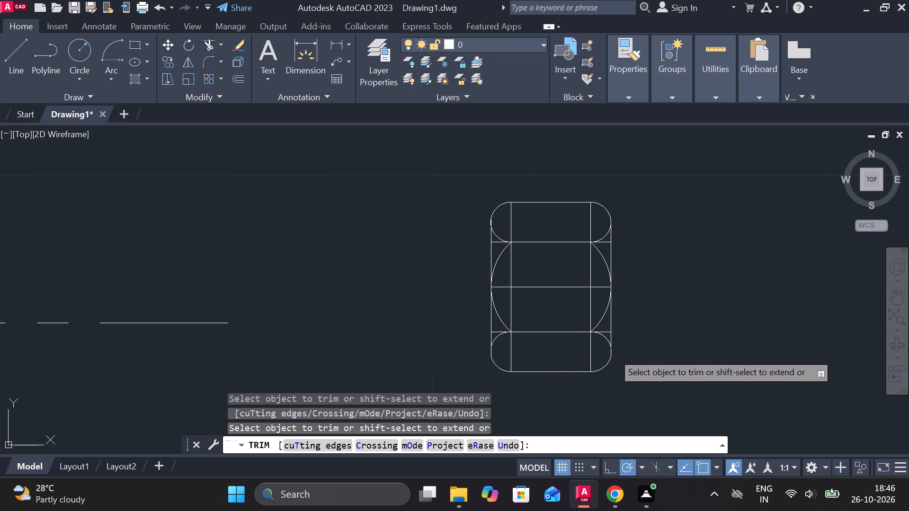
click(613, 353)
Trim the lower offset line's outer ends, the midline up to the right inner vertical, and the inner verticals in the nut's lower part and left middle.
scroll(526, 326, up, 1)
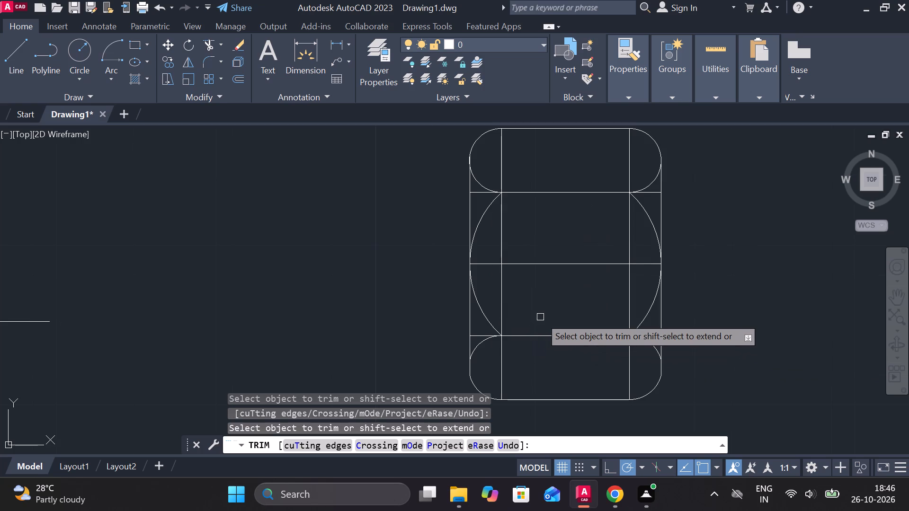
middle_drag(543, 317, 473, 266)
scroll(706, 315, up, 2)
scroll(508, 299, down, 3)
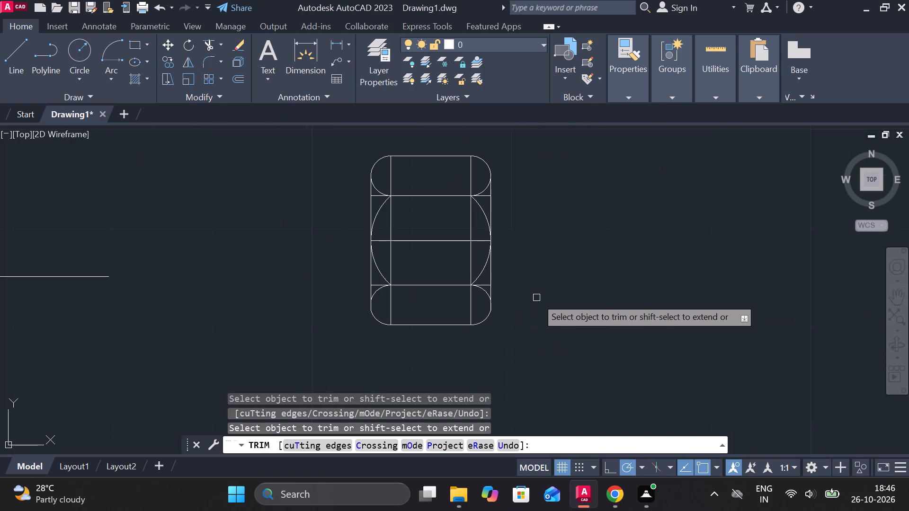
middle_drag(419, 289, 459, 317)
scroll(403, 281, up, 3)
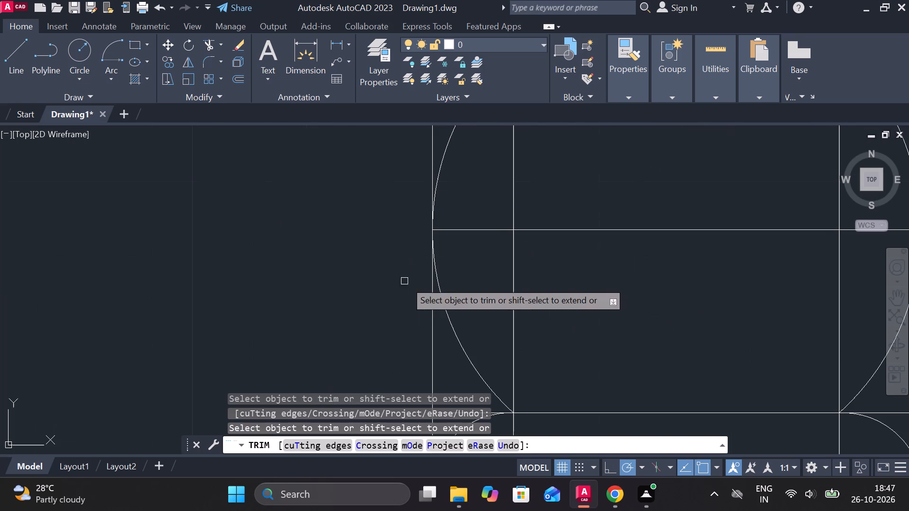
click(449, 232)
scroll(464, 235, down, 2)
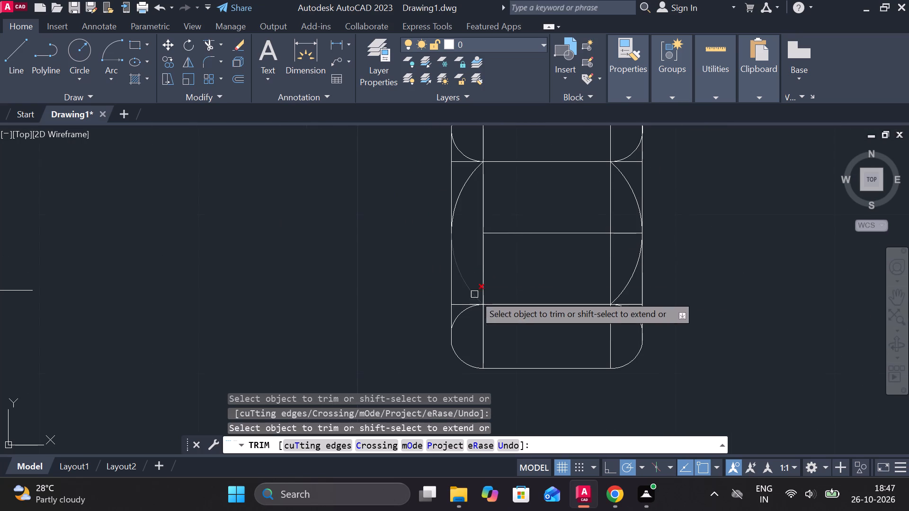
click(458, 305)
click(631, 302)
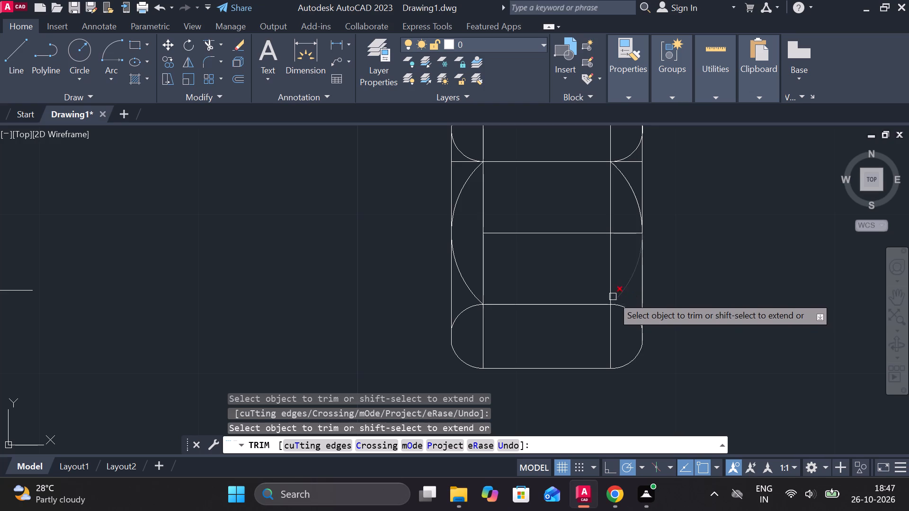
click(611, 289)
click(605, 278)
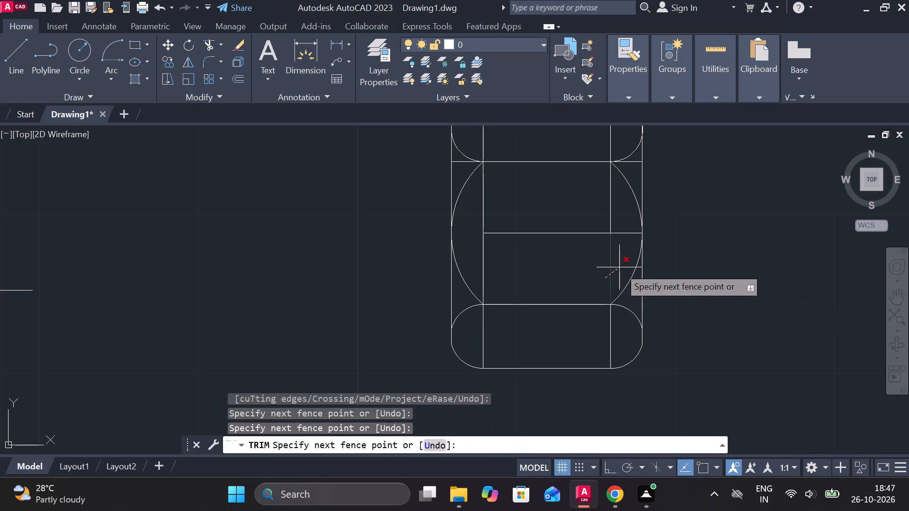
click(619, 267)
click(612, 332)
drag(474, 331, 481, 331)
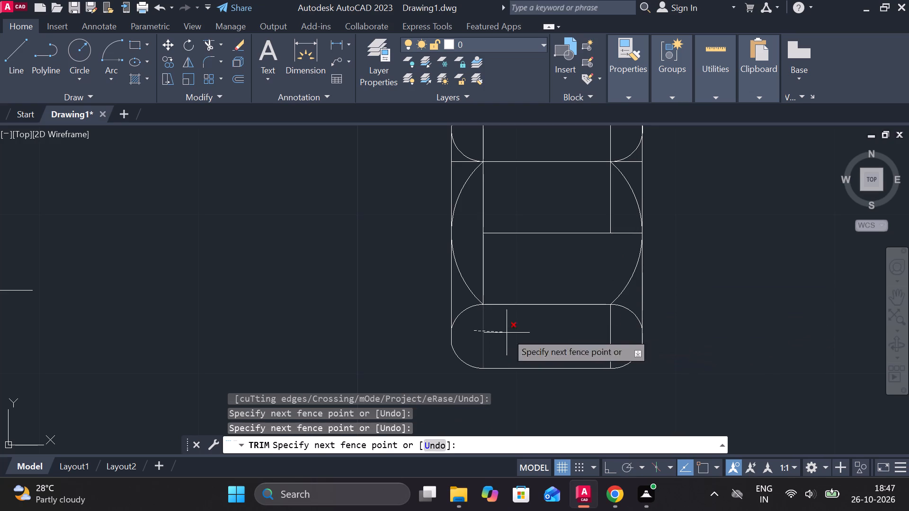
click(614, 337)
drag(518, 255, 491, 255)
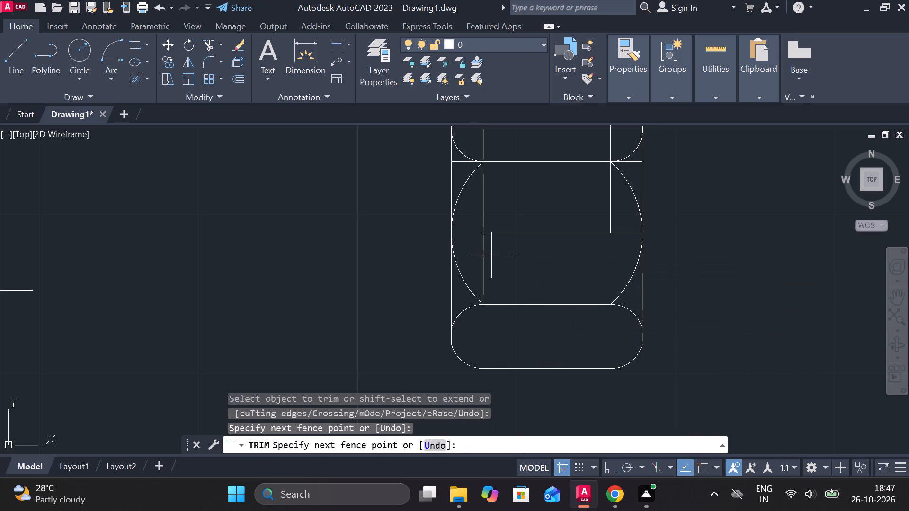
drag(491, 255, 475, 250)
click(513, 230)
click(483, 210)
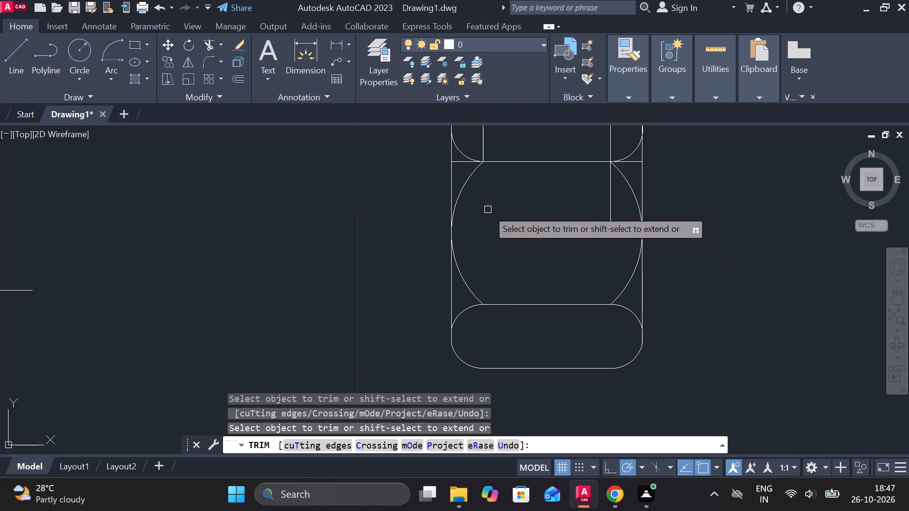
Trim the inner verticals in the nut's top section, the remaining right vertical and midline stub, and the upper offset line's outer ends.
middle_drag(510, 210, 485, 283)
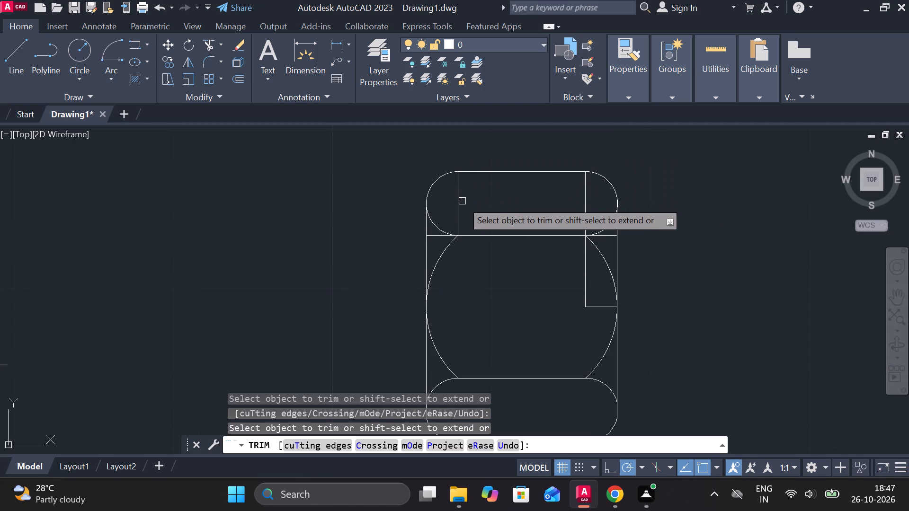
drag(459, 203, 452, 203)
click(451, 203)
click(590, 207)
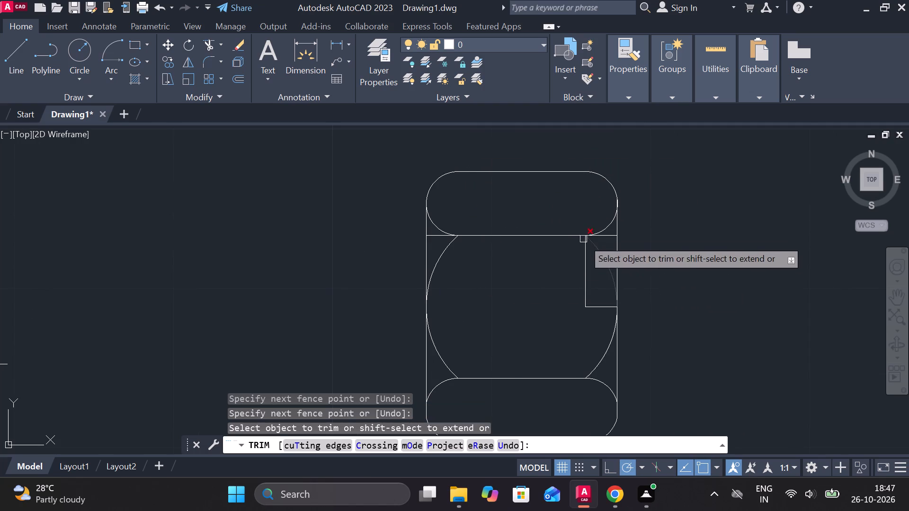
click(586, 259)
click(590, 301)
click(593, 315)
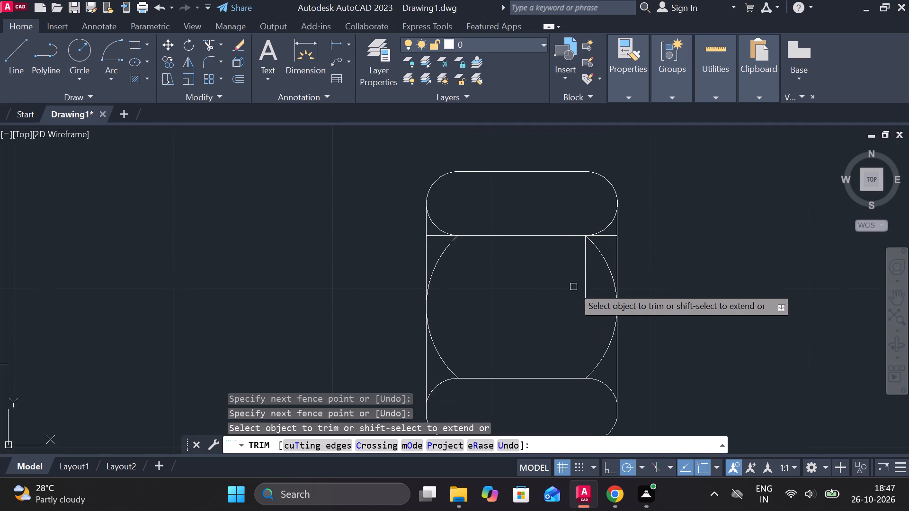
drag(579, 282, 588, 283)
click(589, 285)
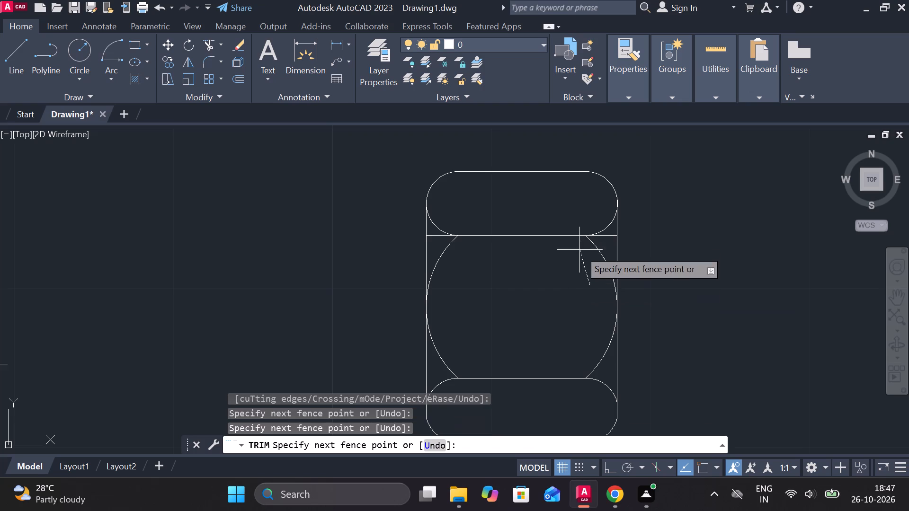
click(566, 256)
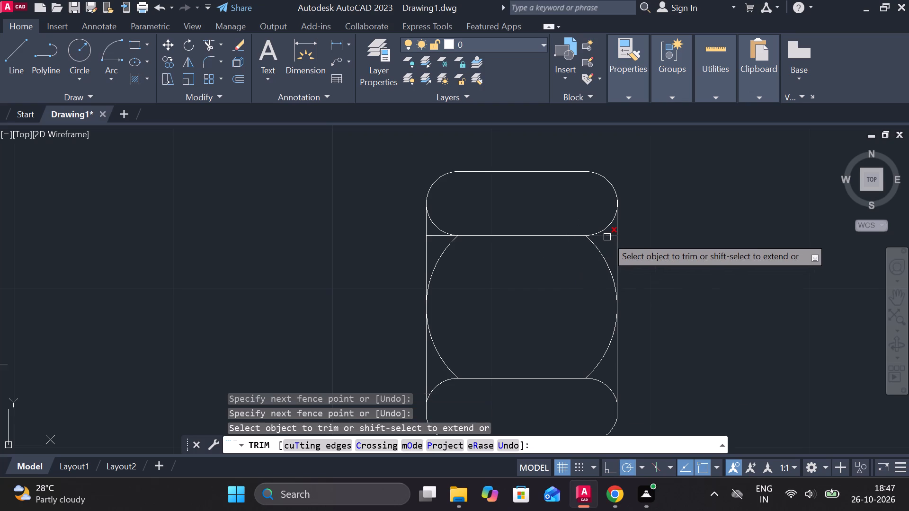
click(607, 237)
click(436, 236)
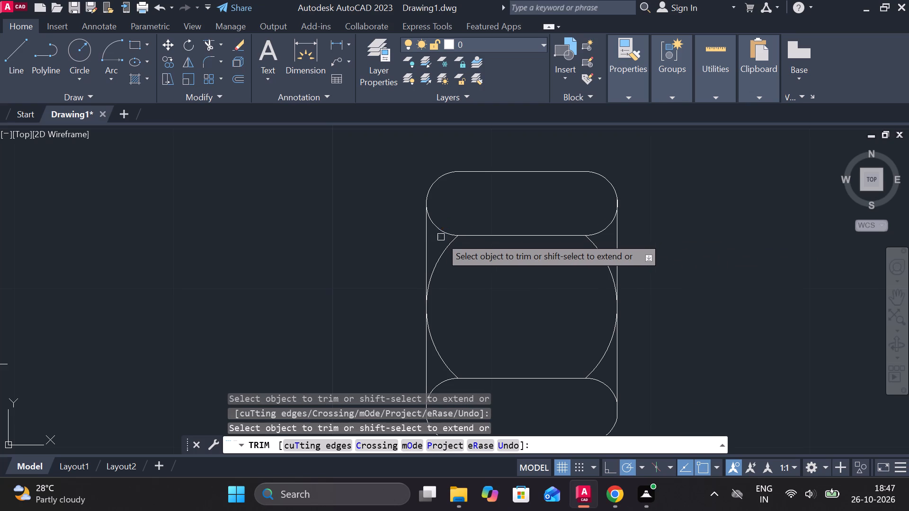
scroll(648, 227, down, 3)
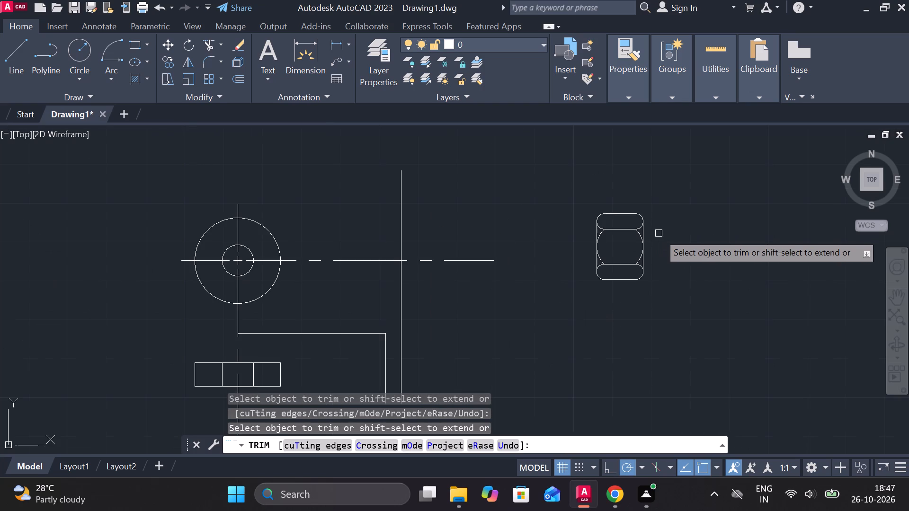
scroll(659, 233, up, 2)
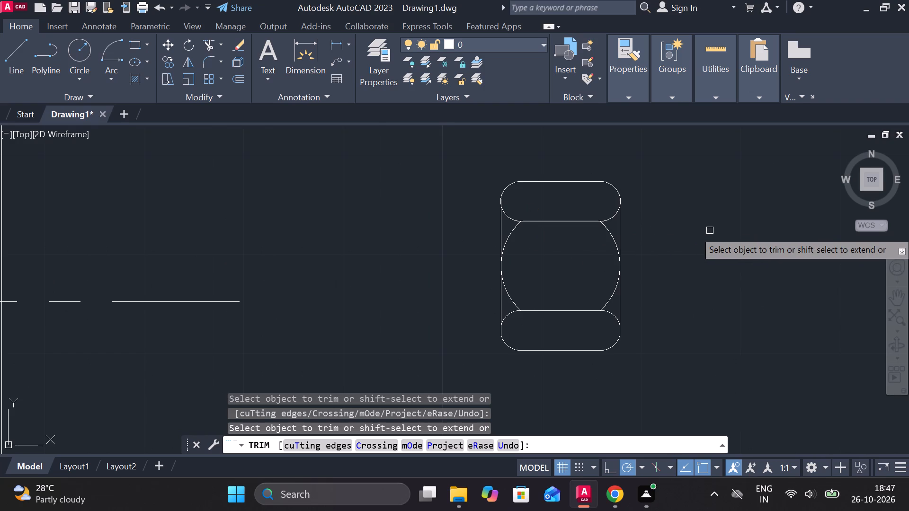
key(Escape)
Move the whole nut by its right-side quadrant to the intersection of the horizontal centreline and the long vertical line.
scroll(704, 230, down, 3)
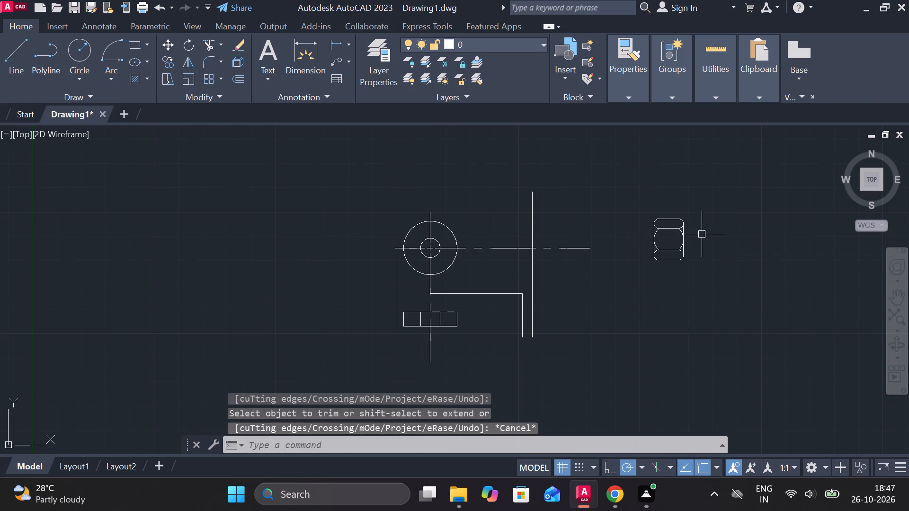
click(605, 210)
click(722, 282)
key(m)
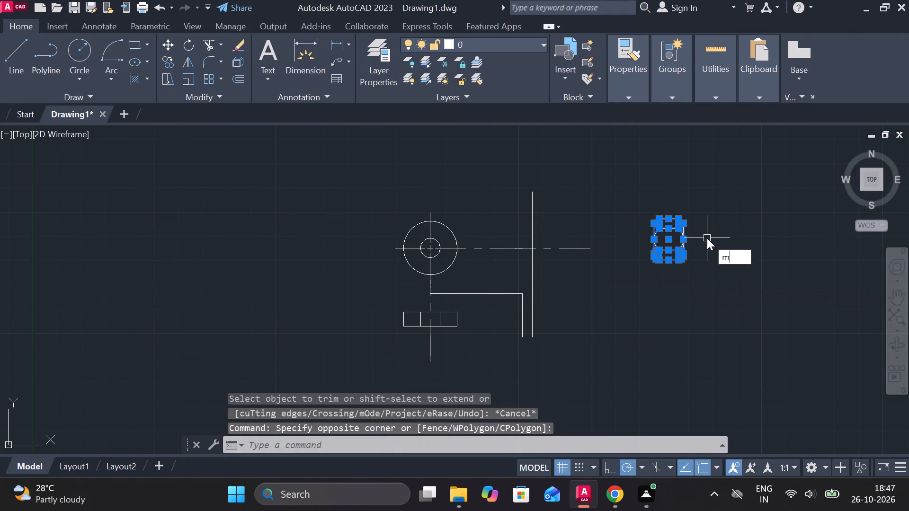
key(Return)
scroll(678, 231, up, 3)
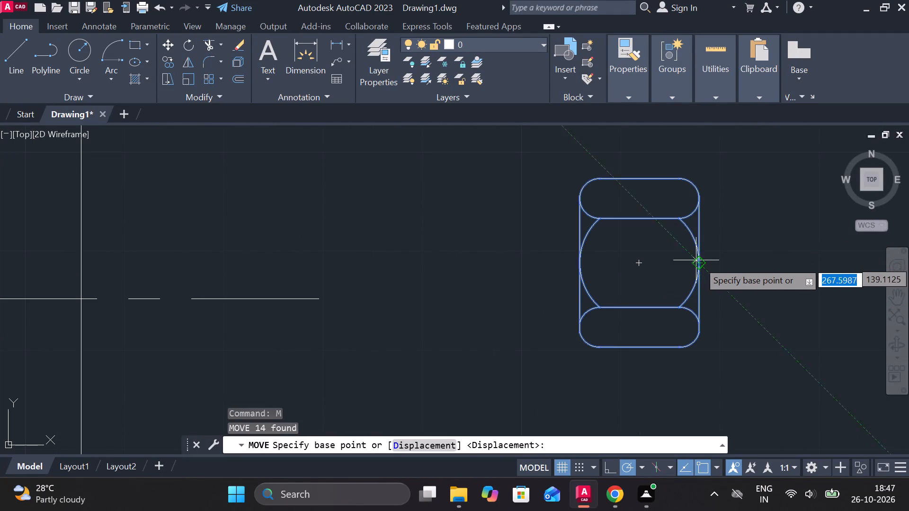
click(703, 263)
scroll(705, 262, down, 2)
scroll(477, 271, up, 2)
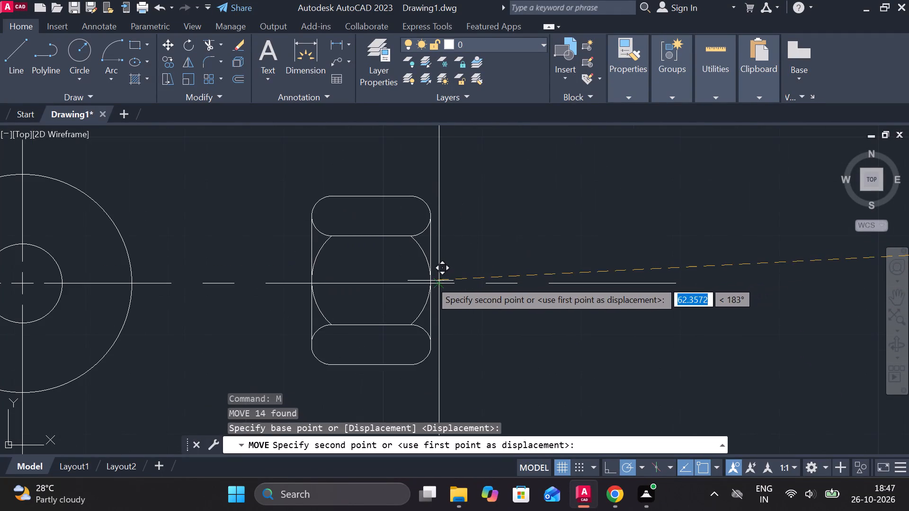
click(438, 283)
scroll(496, 277, down, 1)
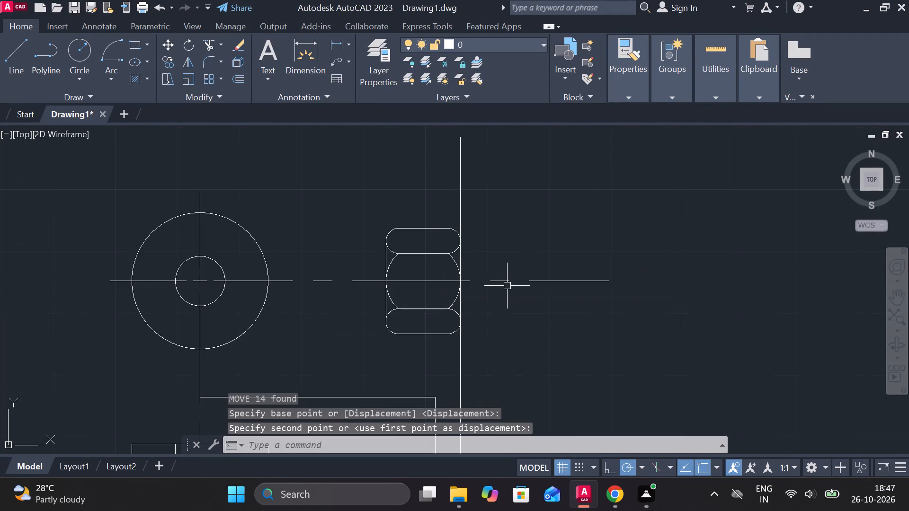
Draw the collar outline beside the nut: start 7 above its left quadrant, run 2 left, 14 down, and back right past the nut's edge.
middle_drag(485, 289, 606, 255)
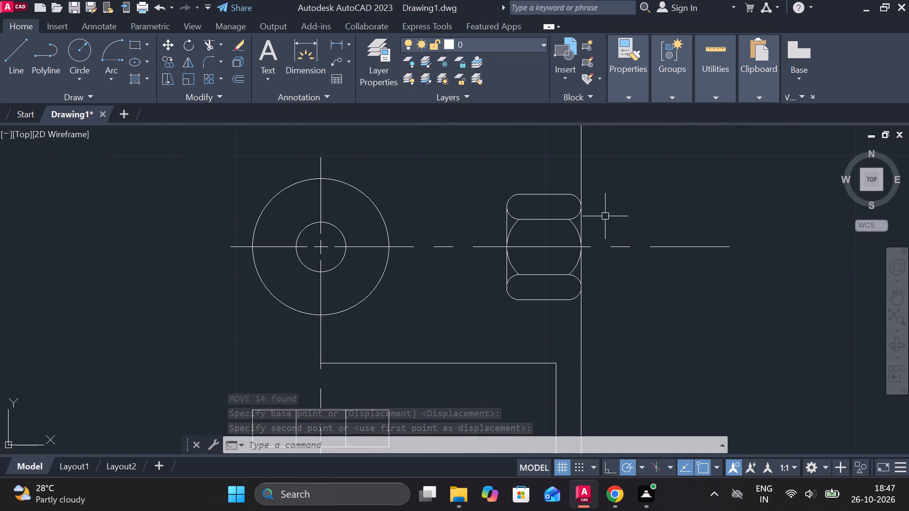
scroll(503, 208, up, 1)
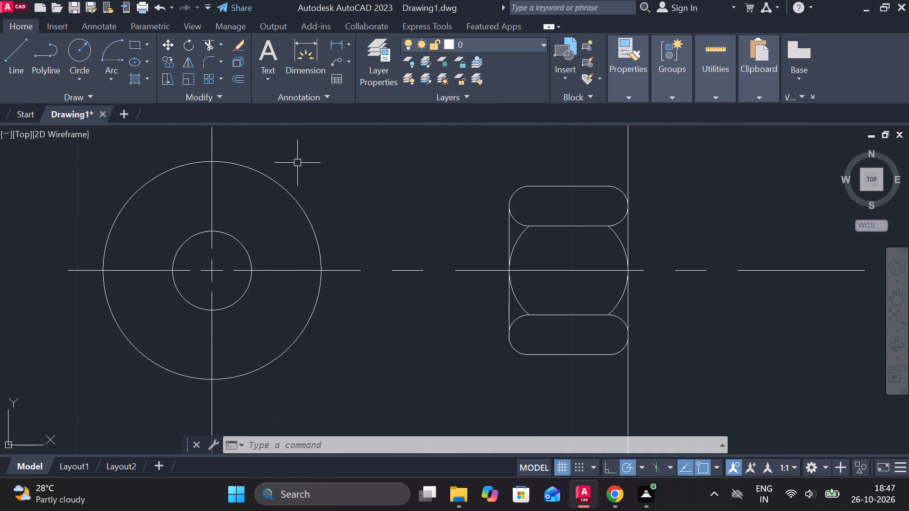
key(l)
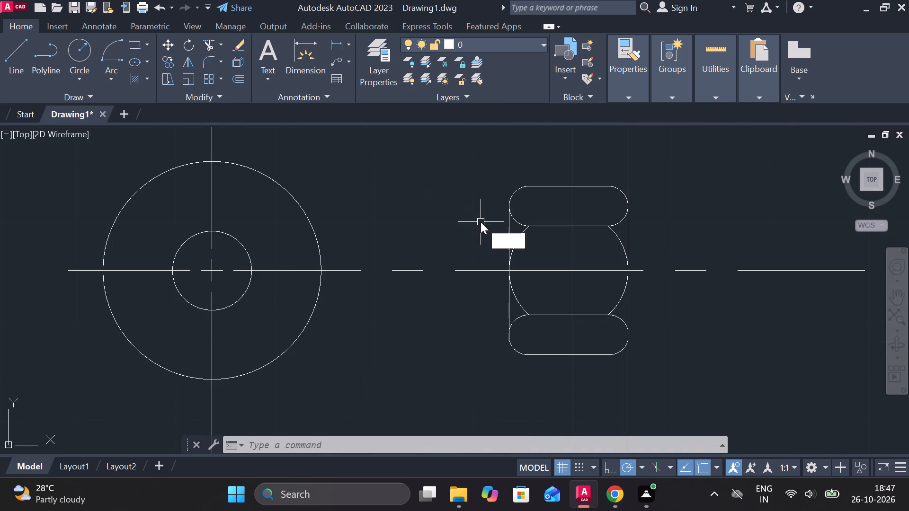
key(Return)
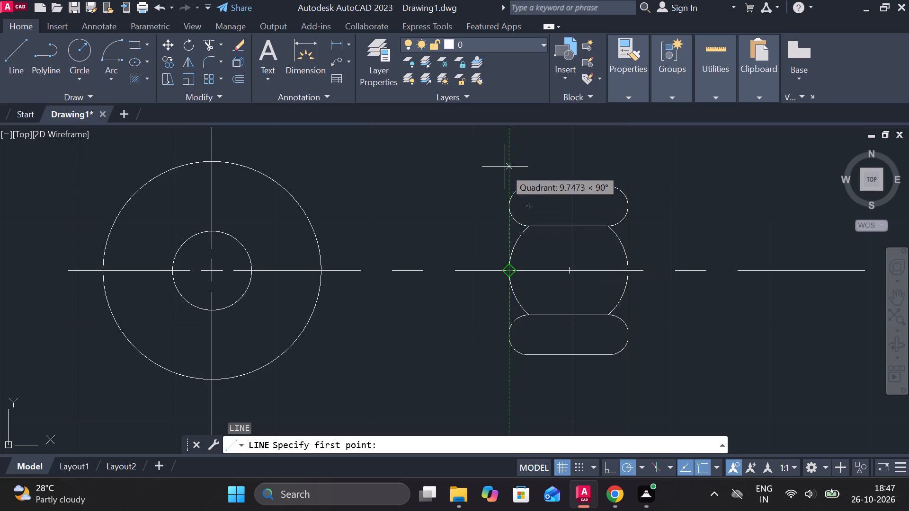
key(7)
key(Return)
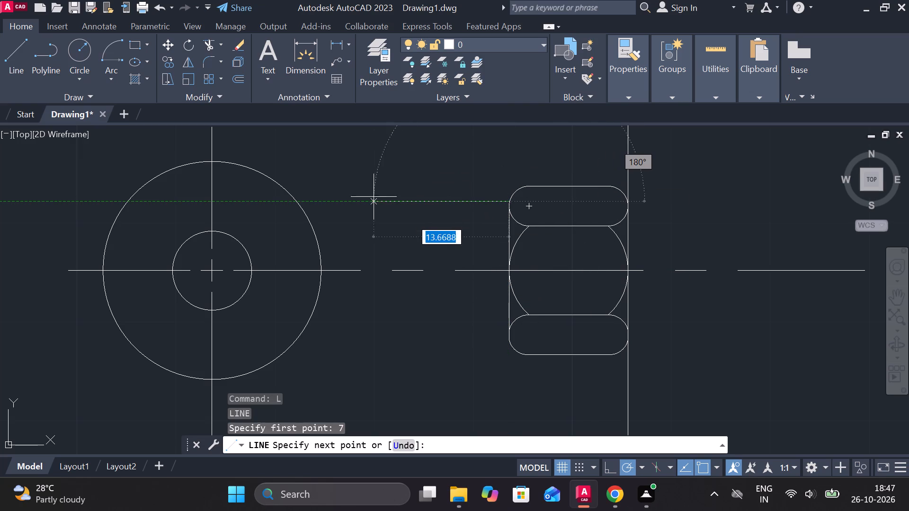
text(2)
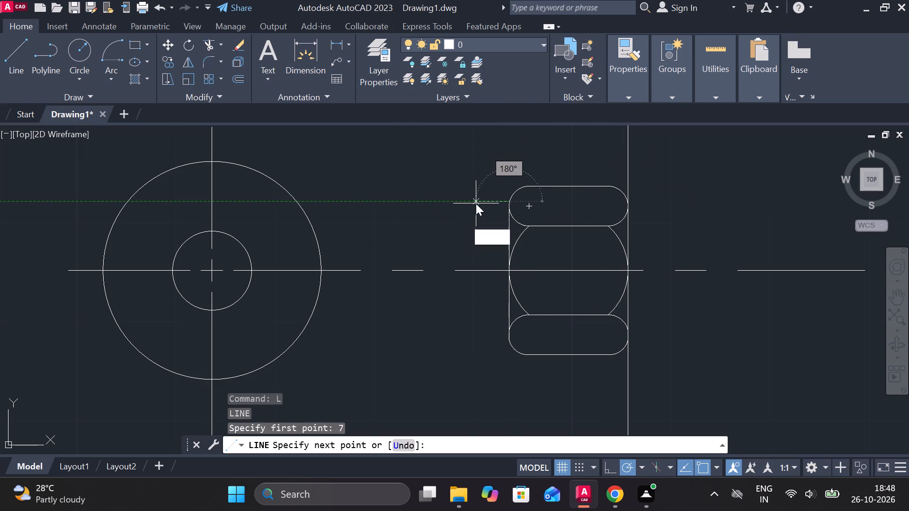
key(space)
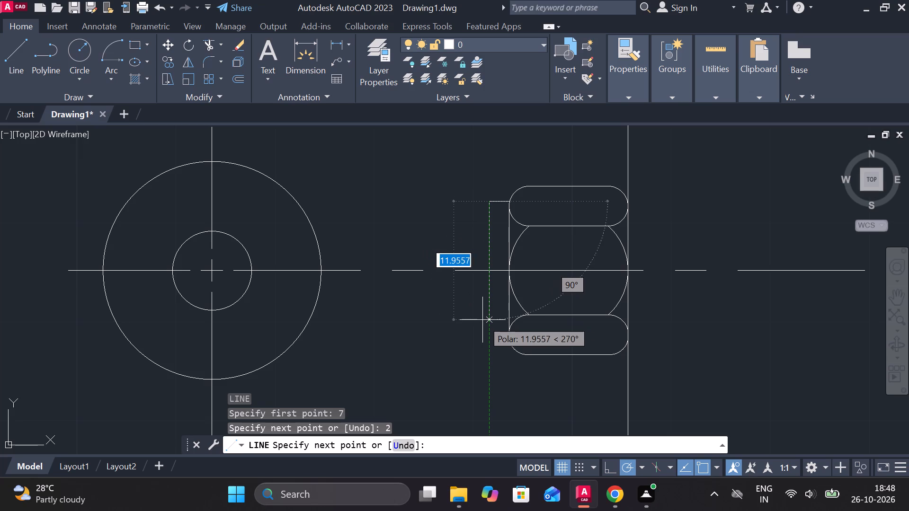
text(14)
key(space)
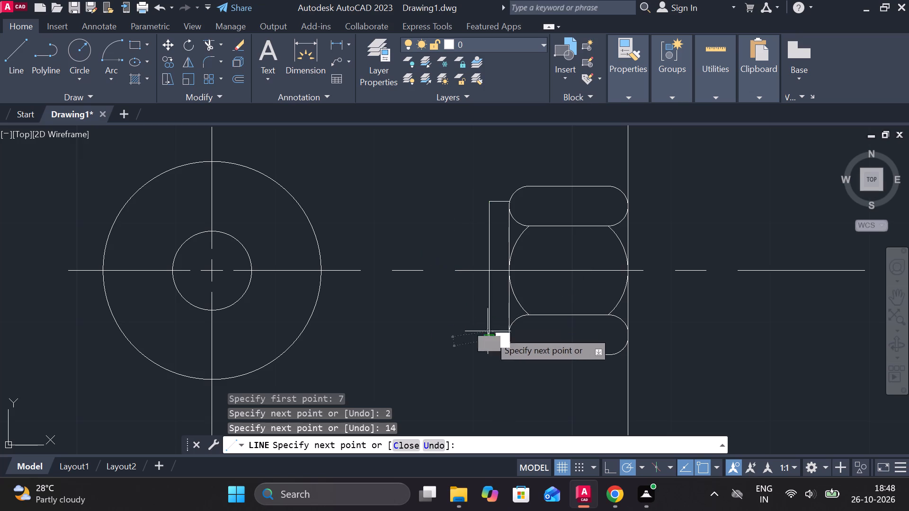
scroll(508, 331, up, 2)
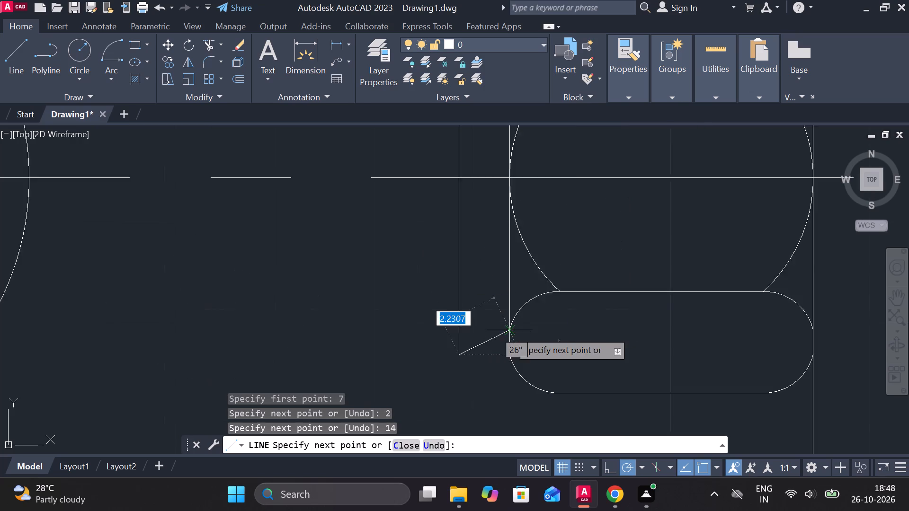
scroll(508, 331, up, 1)
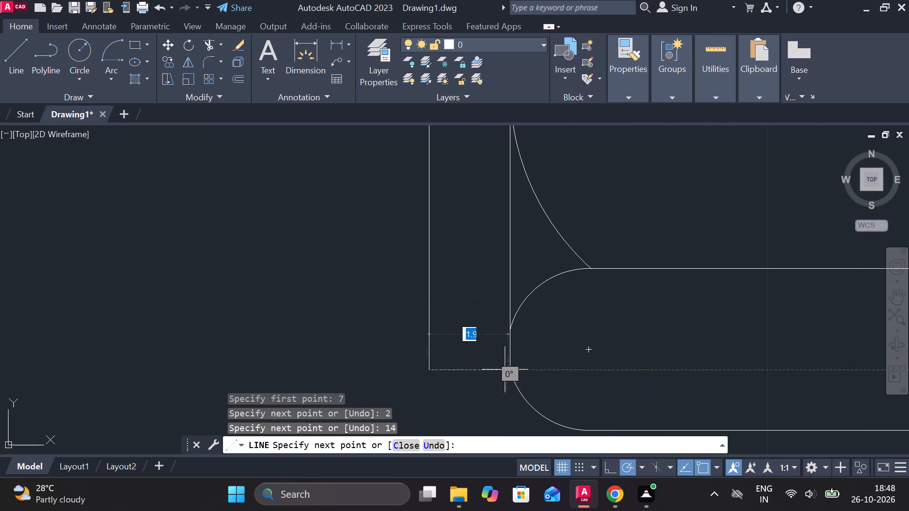
scroll(500, 358, up, 2)
click(530, 391)
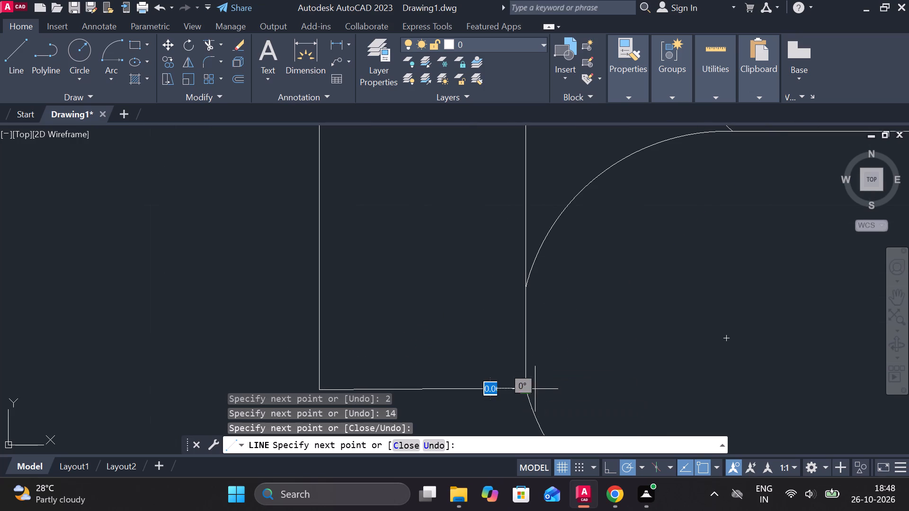
middle_drag(560, 351, 564, 285)
key(ctrl+z)
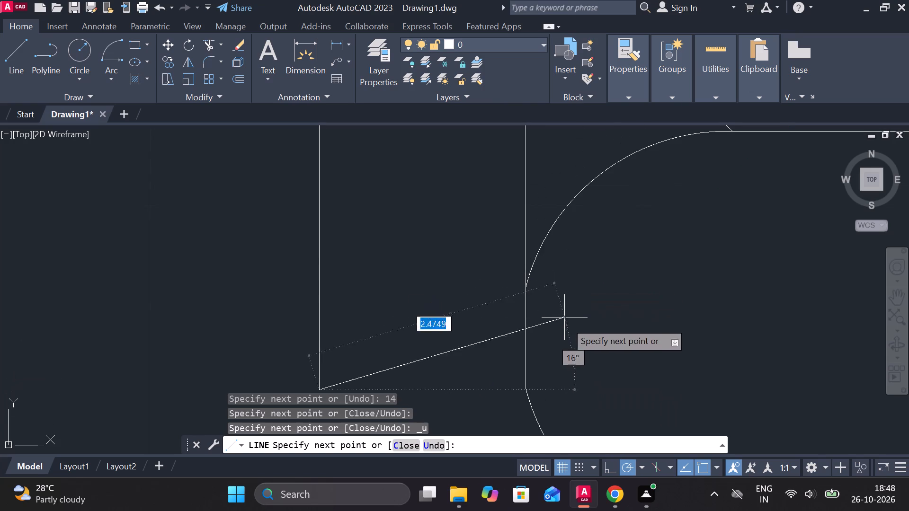
middle_drag(577, 348, 561, 235)
click(597, 283)
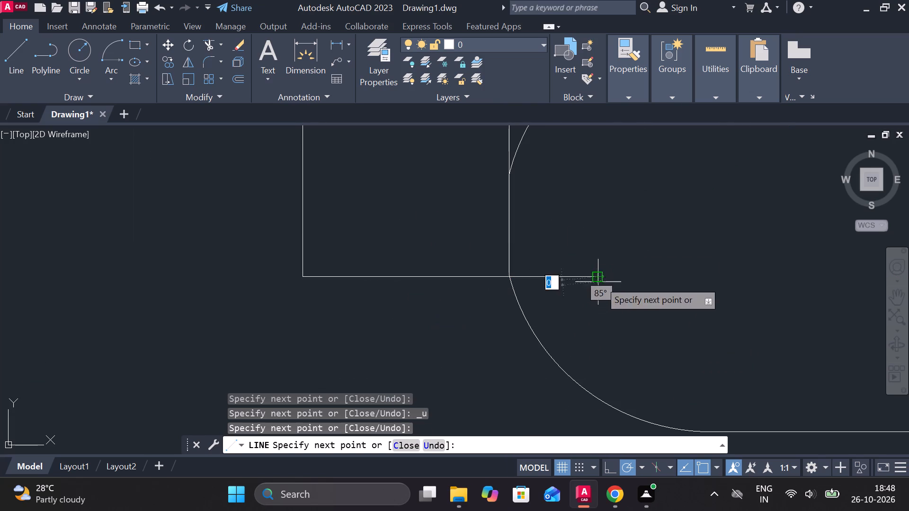
key(Escape)
Trim the collar's lower line where it runs past the nut's left edge.
text(tr)
key(space)
drag(559, 244, 559, 305)
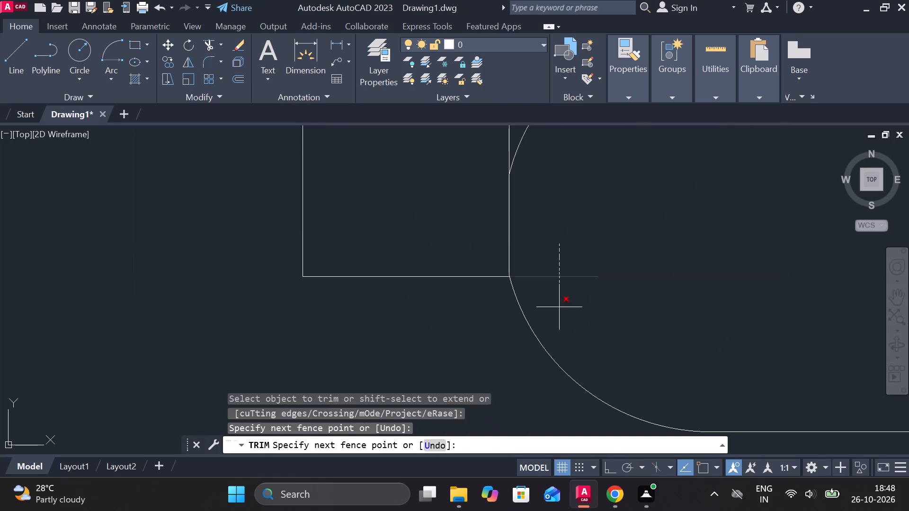
drag(559, 305, 559, 307)
scroll(575, 280, down, 3)
middle_drag(588, 270, 589, 285)
scroll(594, 286, down, 1)
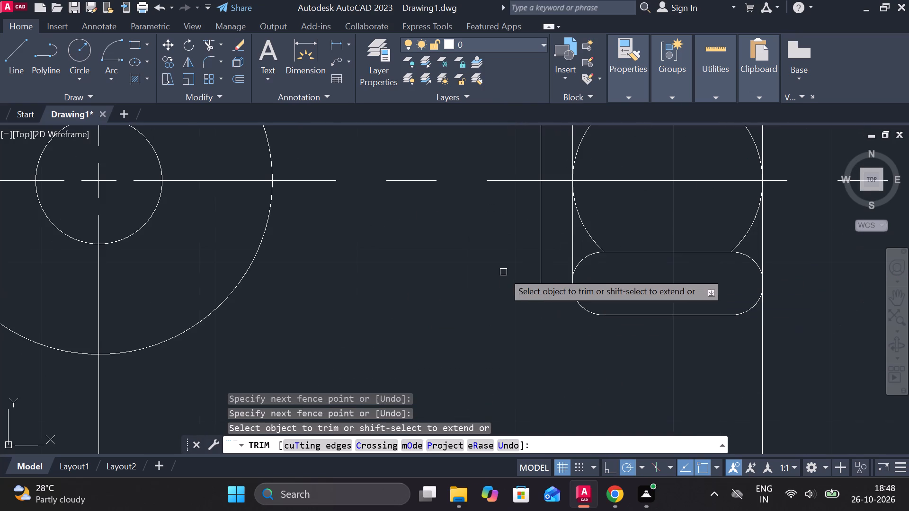
scroll(503, 272, down, 1)
key(Escape)
Draw a line tangent to the top of the large circle, ending at the collar's upper-left corner.
middle_drag(479, 266, 499, 344)
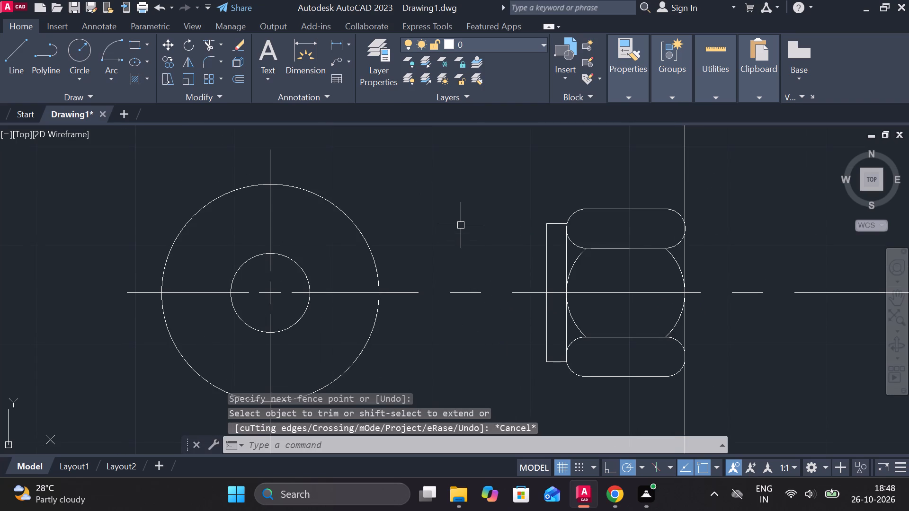
key(l)
key(Return)
text(tan)
key(Return)
click(281, 184)
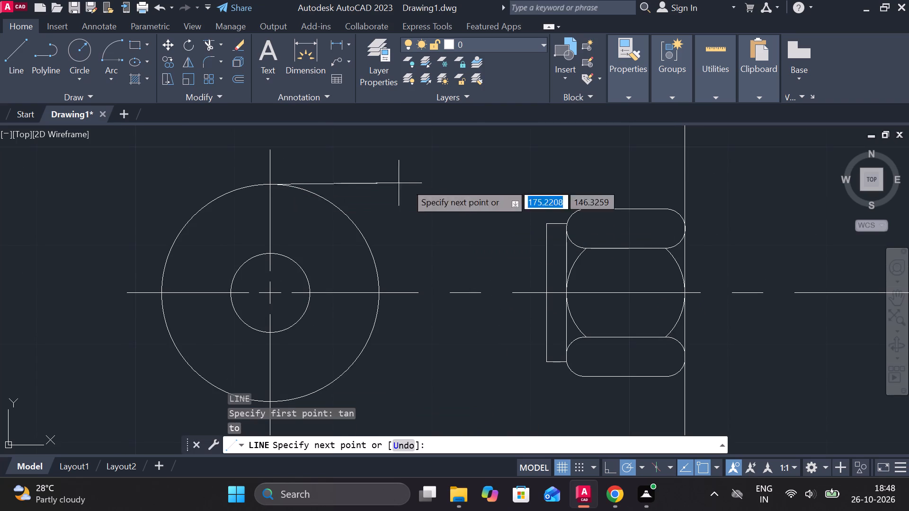
click(548, 228)
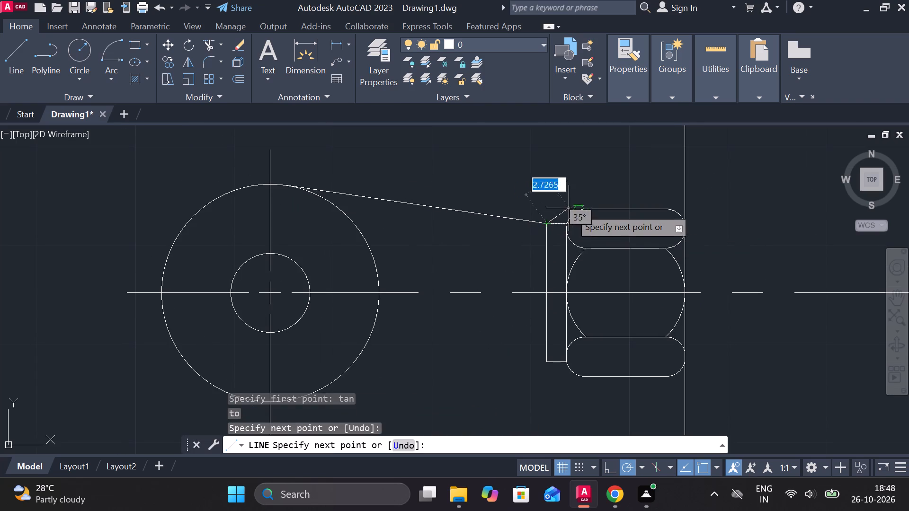
scroll(571, 203, down, 1)
key(Escape)
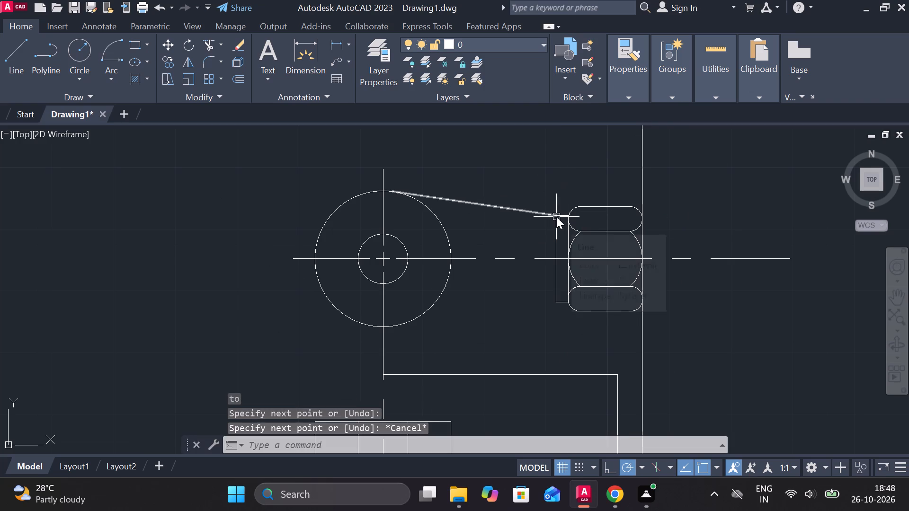
Draw a line tangent to the bottom of the large circle, ending at the collar's lower-left corner.
key(l)
key(Return)
text(tab)
key(BackSpace)
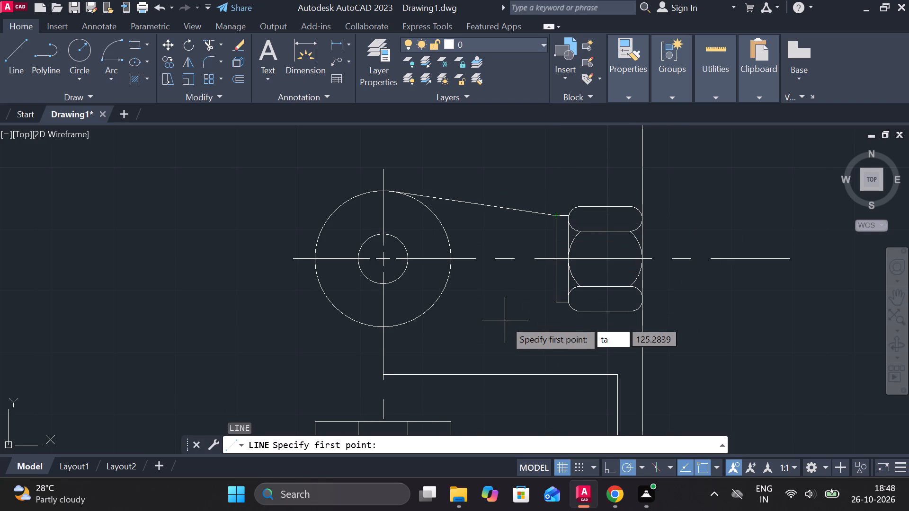
text(n)
key(space)
click(399, 329)
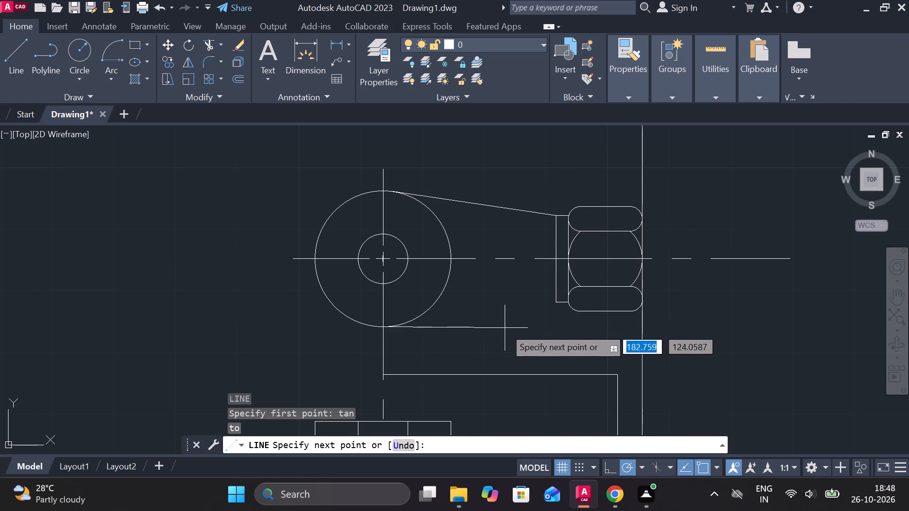
click(558, 306)
scroll(586, 281, down, 2)
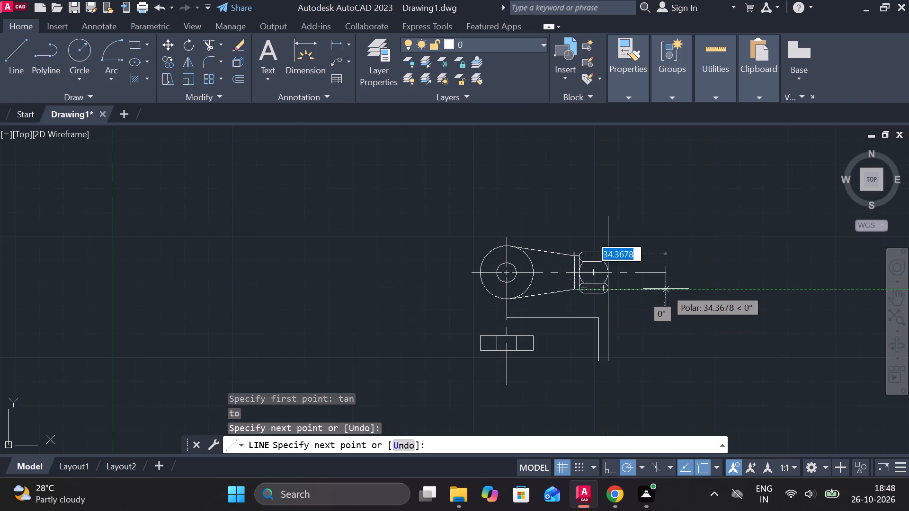
scroll(669, 289, up, 1)
key(Escape)
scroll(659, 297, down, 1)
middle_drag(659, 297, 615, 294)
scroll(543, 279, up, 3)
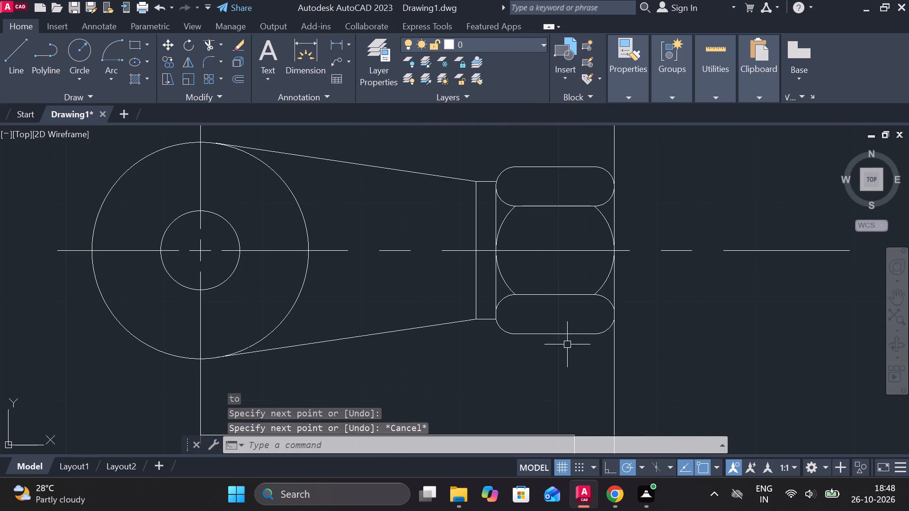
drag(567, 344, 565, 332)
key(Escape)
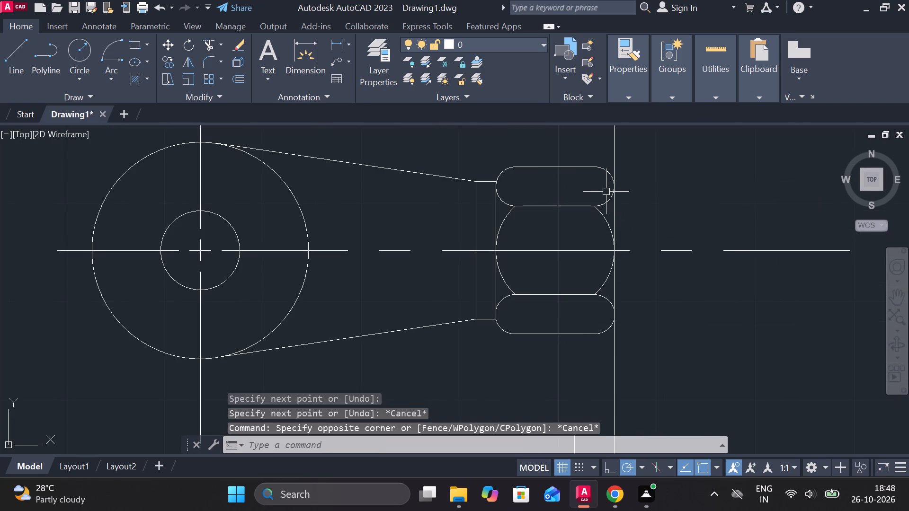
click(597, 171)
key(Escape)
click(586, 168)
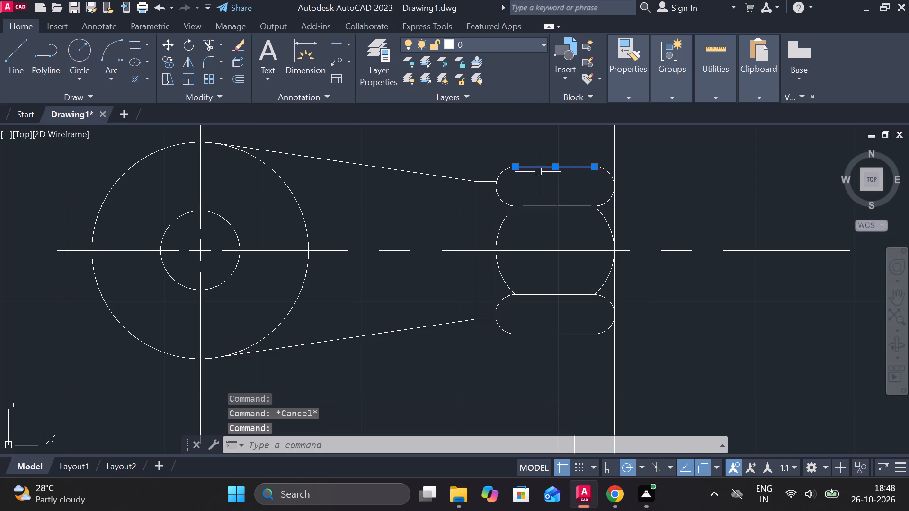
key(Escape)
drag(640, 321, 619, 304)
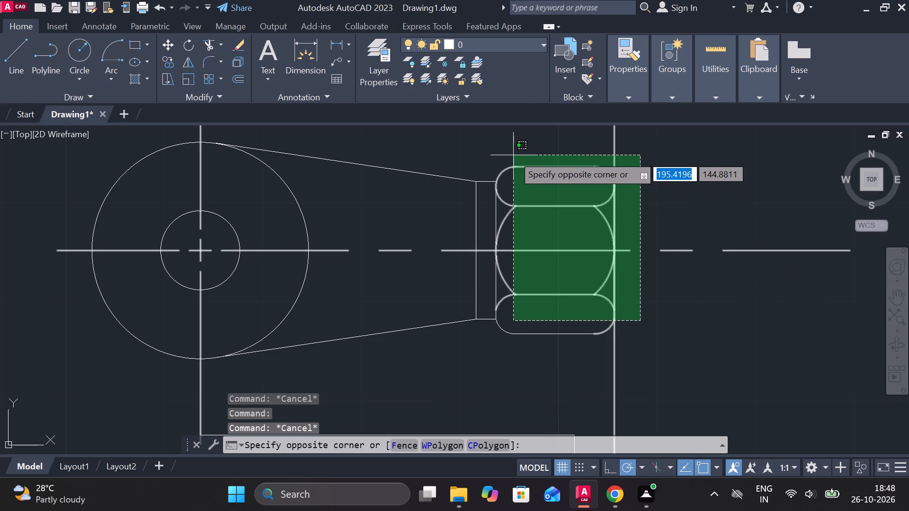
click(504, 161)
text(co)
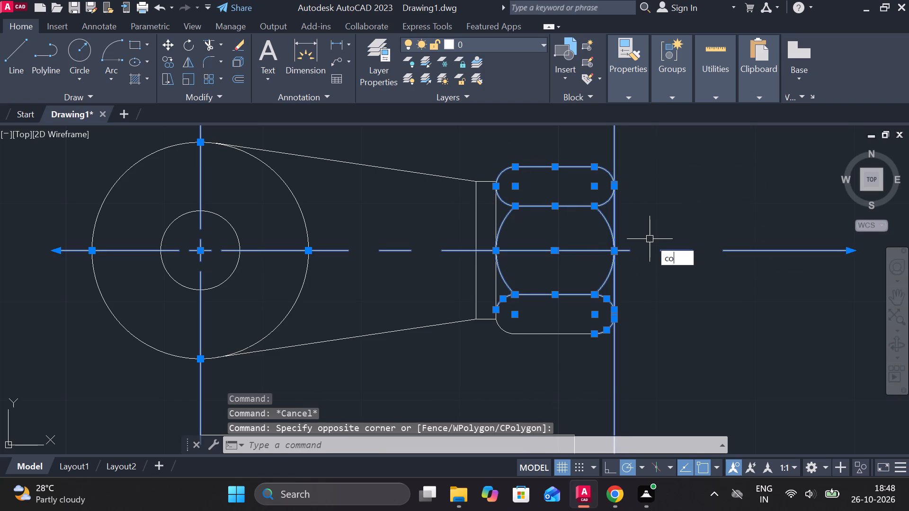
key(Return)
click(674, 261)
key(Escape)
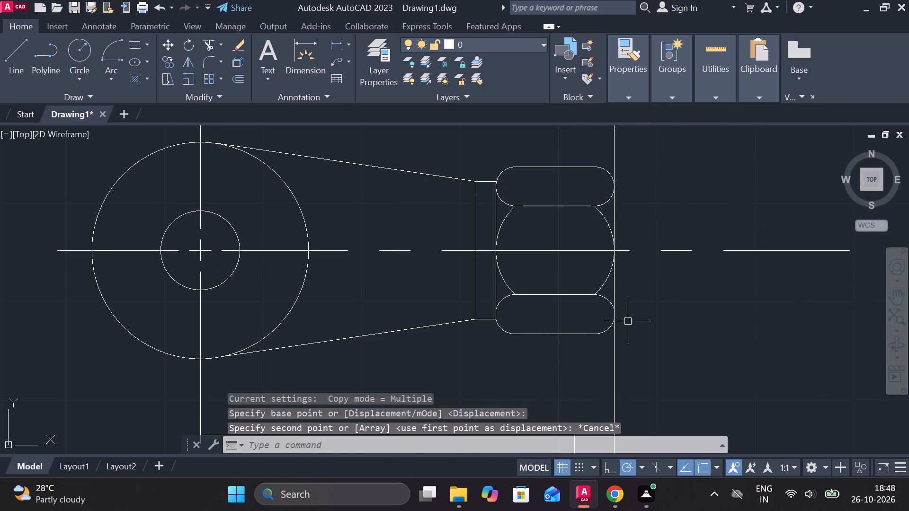
Copy the nut, with the centre mark and long vertical line crossing it, to empty space above and right of the view.
click(635, 336)
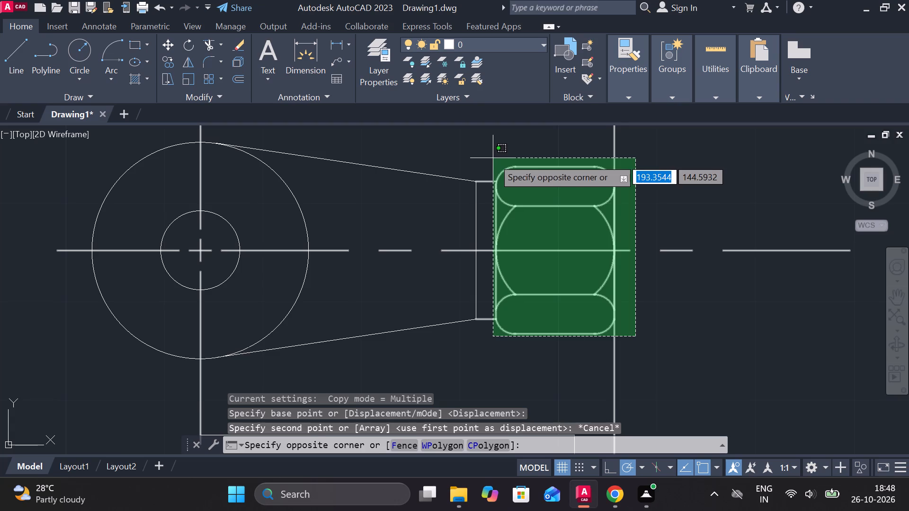
click(493, 158)
text(co)
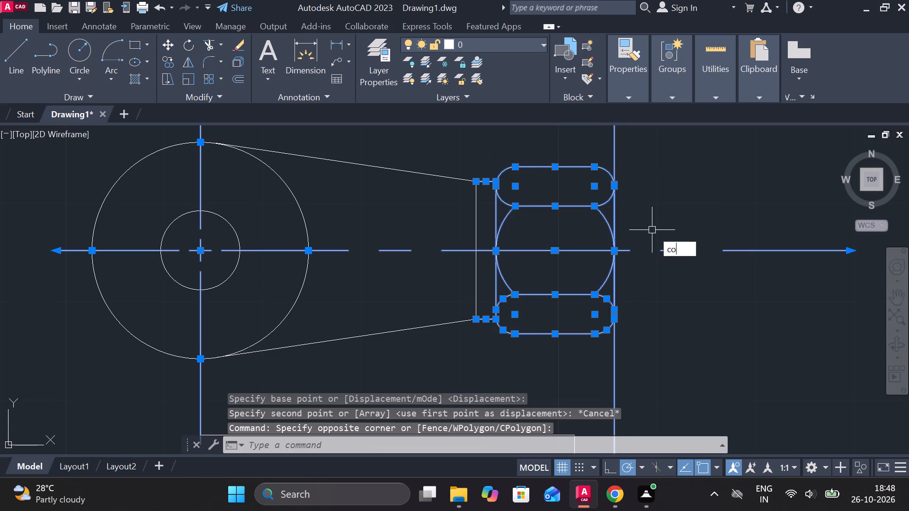
key(Return)
click(675, 264)
scroll(696, 251, down, 2)
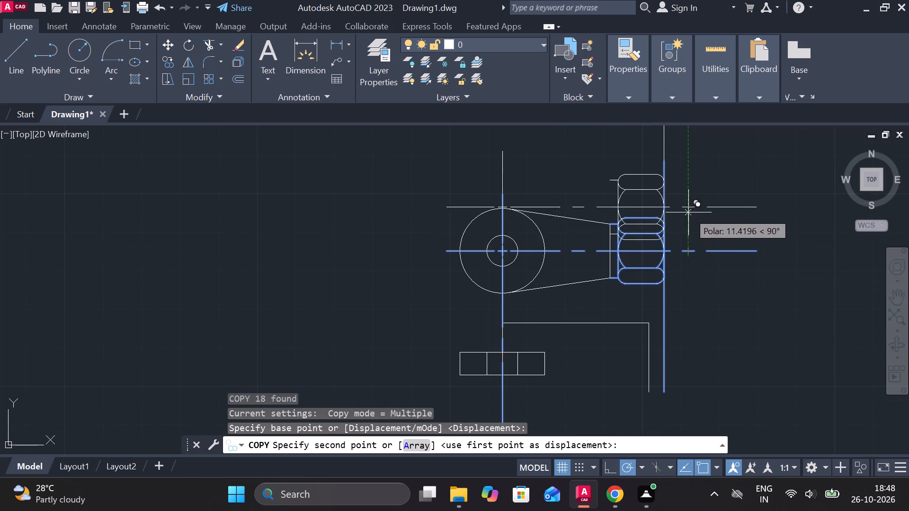
middle_drag(693, 191, 447, 279)
middle_drag(692, 189, 529, 295)
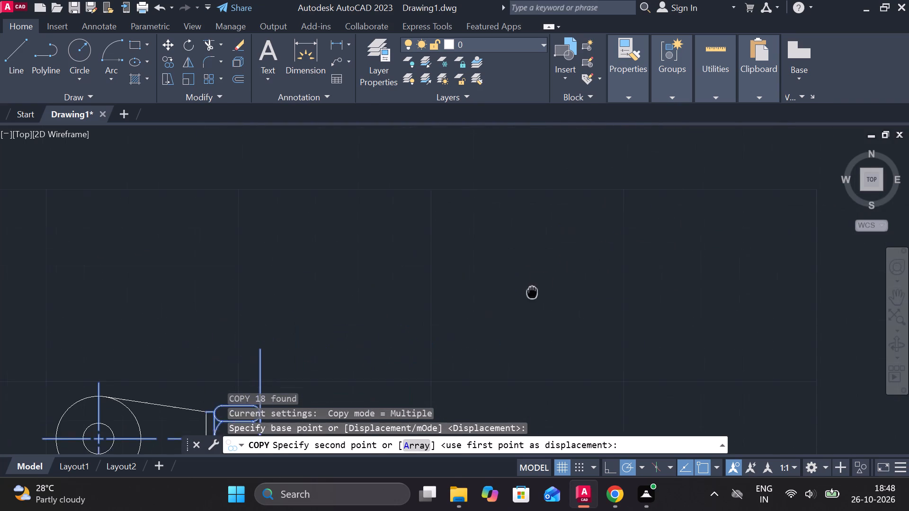
middle_drag(529, 295, 532, 296)
scroll(683, 179, down, 1)
click(683, 175)
key(Escape)
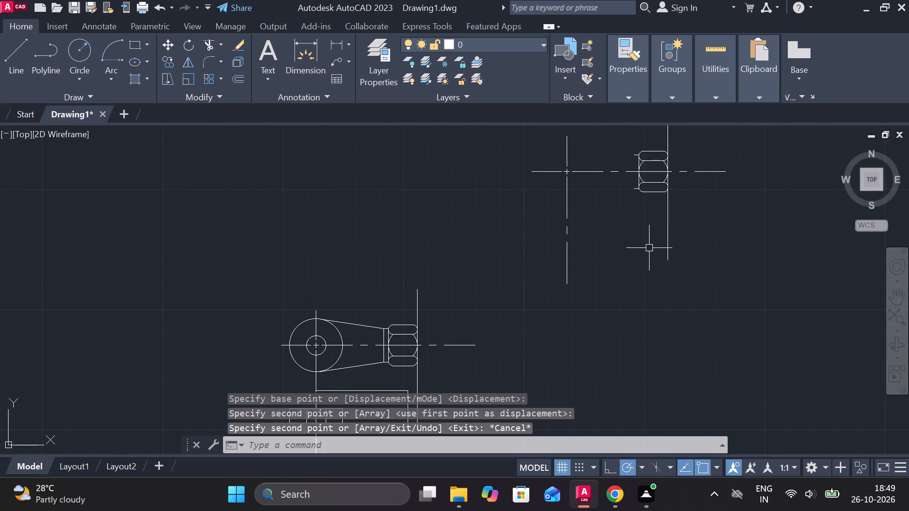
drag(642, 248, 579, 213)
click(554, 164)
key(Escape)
Erase the copied centre mark with its centrelines from the nut copy.
click(567, 170)
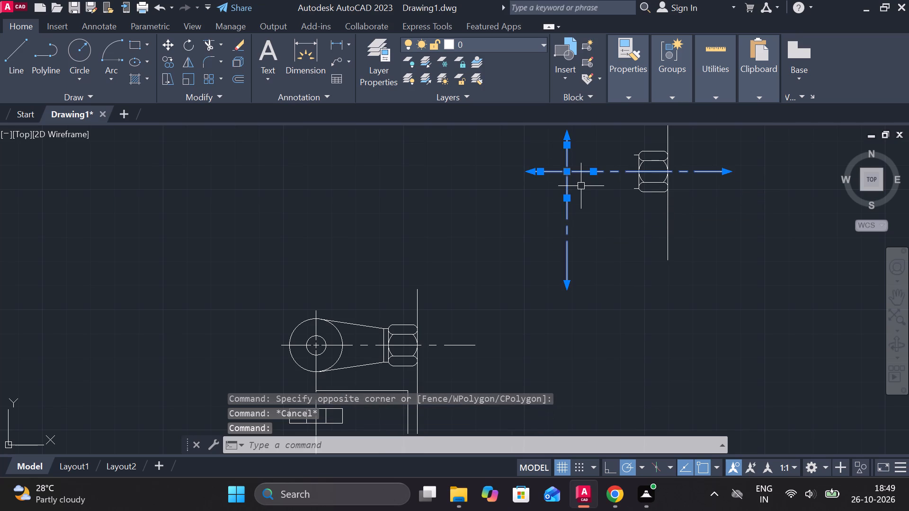
text(e)
key(space)
Erase the long vertical line and the two short horizontal stubs attached to the nut copy.
drag(691, 225, 671, 225)
click(644, 225)
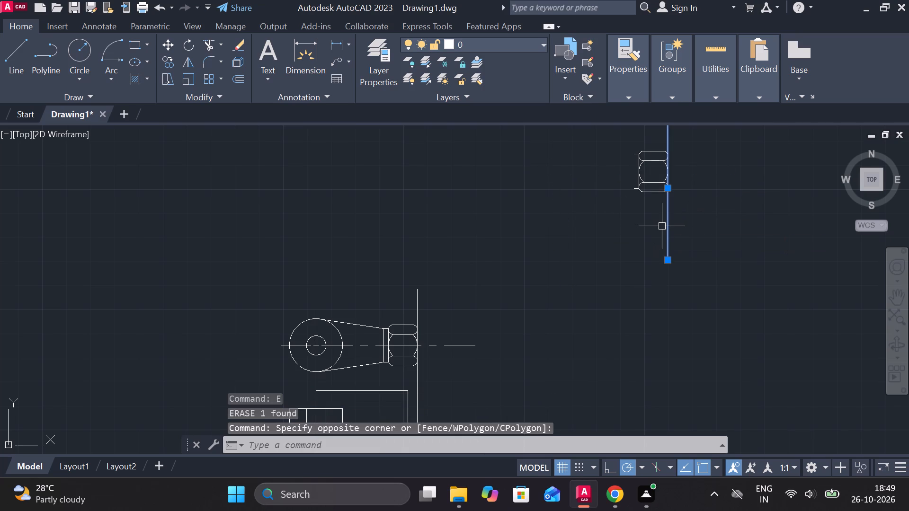
text(e)
key(space)
scroll(702, 147, up, 2)
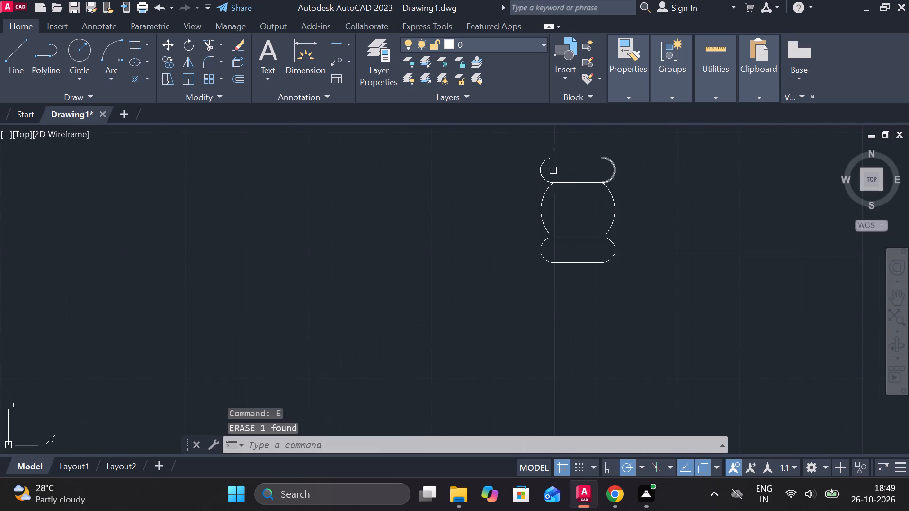
scroll(539, 169, up, 1)
click(535, 165)
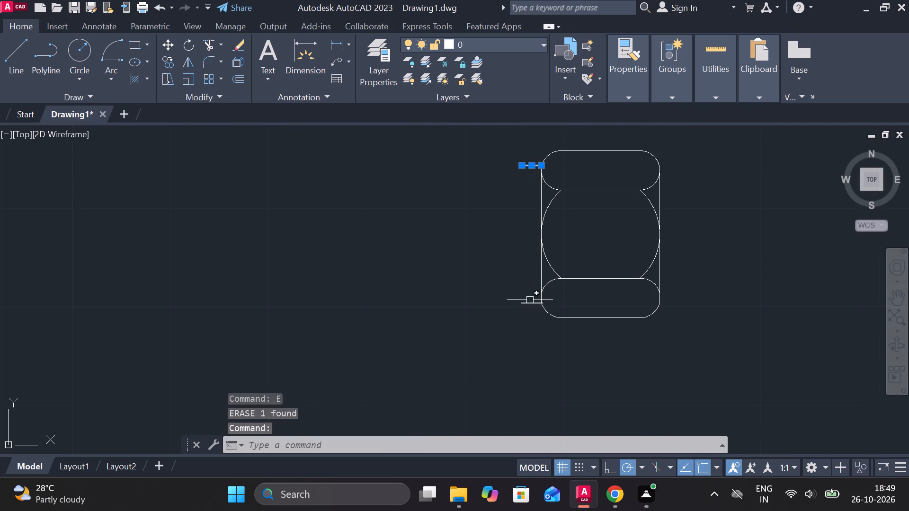
click(530, 302)
key(e)
key(space)
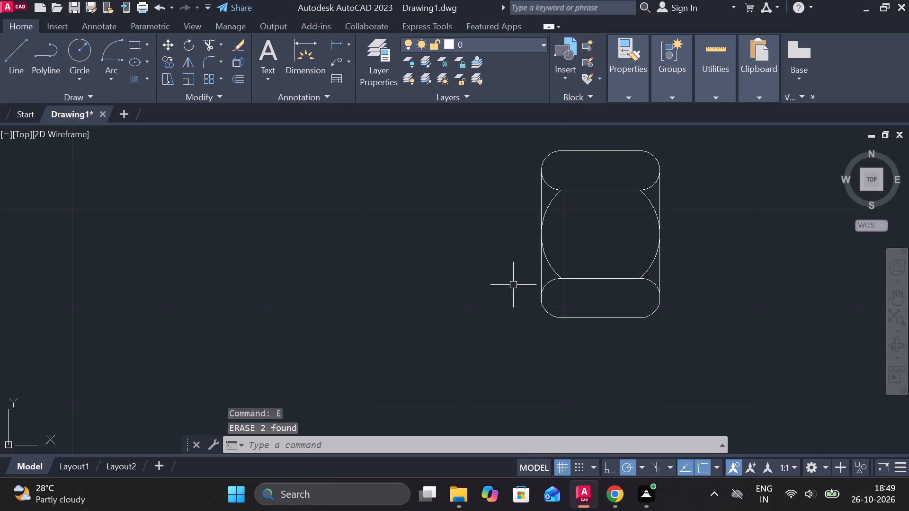
Erase the horizontal line running between the upper view and the divided rectangle below it.
scroll(568, 187, up, 3)
scroll(568, 187, down, 5)
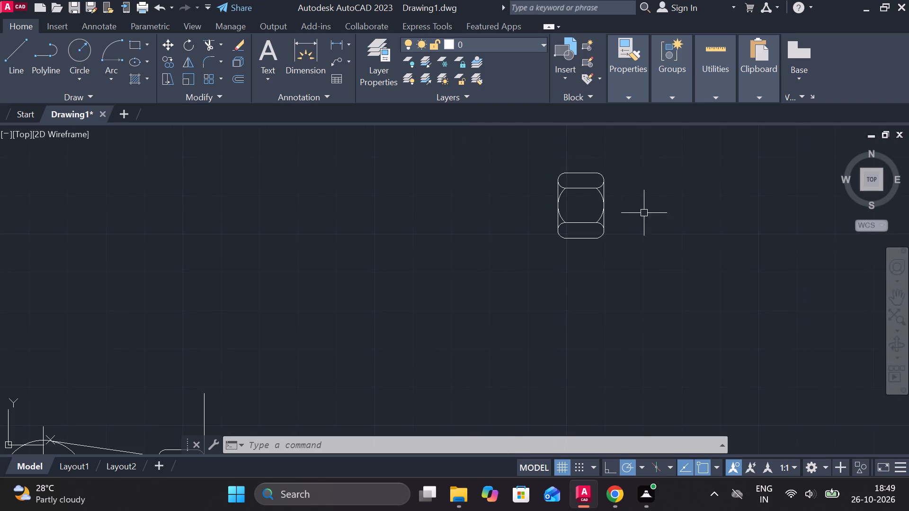
scroll(668, 203, down, 3)
scroll(588, 279, up, 2)
middle_drag(592, 271, 663, 210)
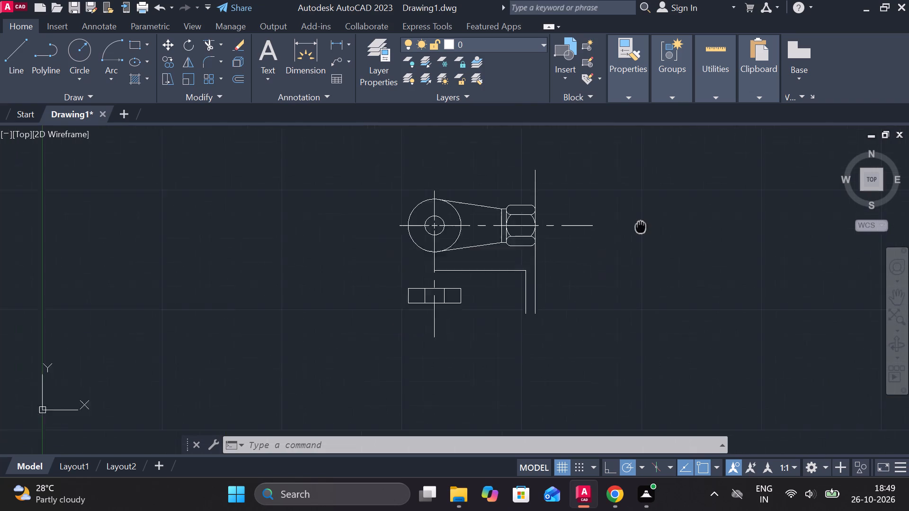
middle_drag(663, 210, 668, 205)
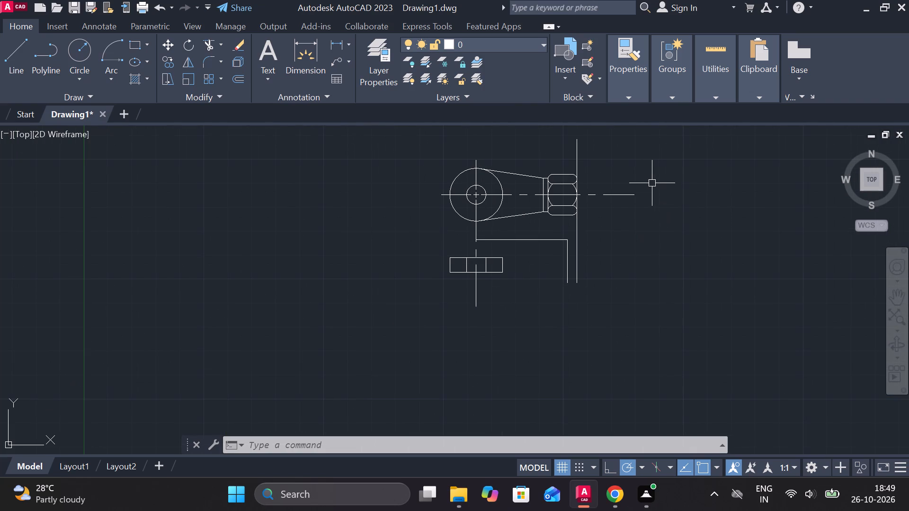
scroll(549, 191, up, 1)
scroll(544, 296, up, 1)
middle_drag(543, 296, 553, 232)
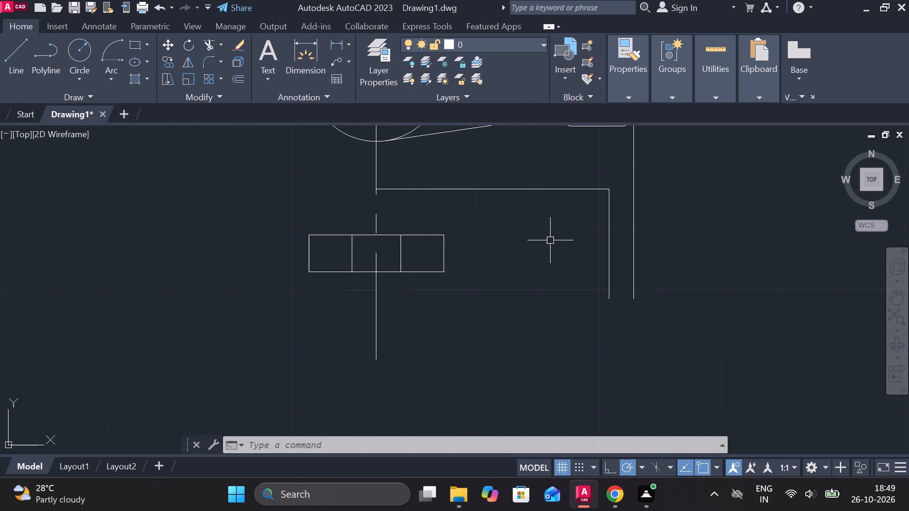
click(482, 186)
text(e)
key(space)
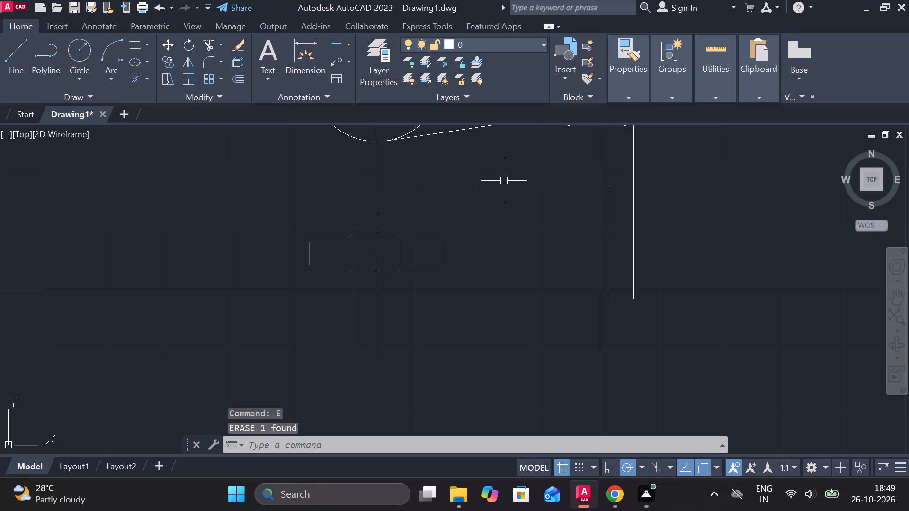
Draw a circle of diameter 17 centred where the collar's left edge crosses the horizontal centreline.
scroll(509, 184, down, 1)
middle_drag(514, 184, 488, 317)
scroll(490, 272, up, 1)
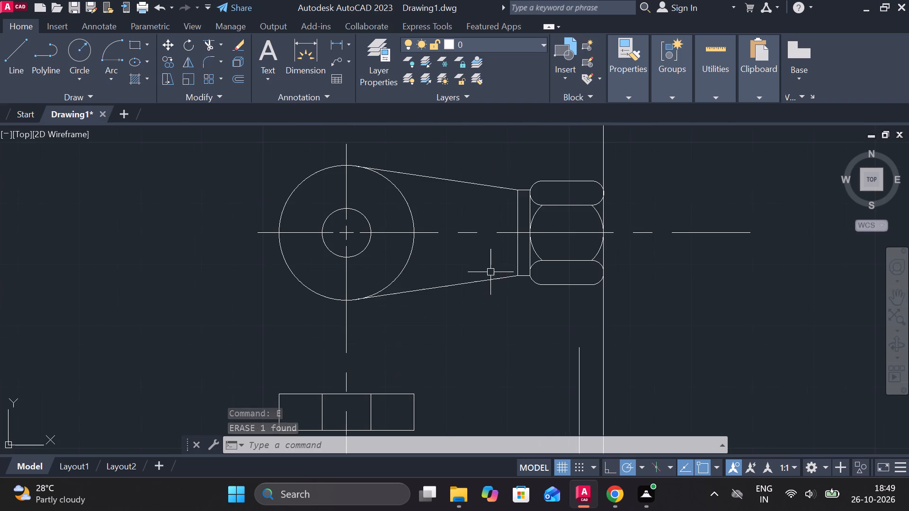
text(c)
key(space)
click(519, 239)
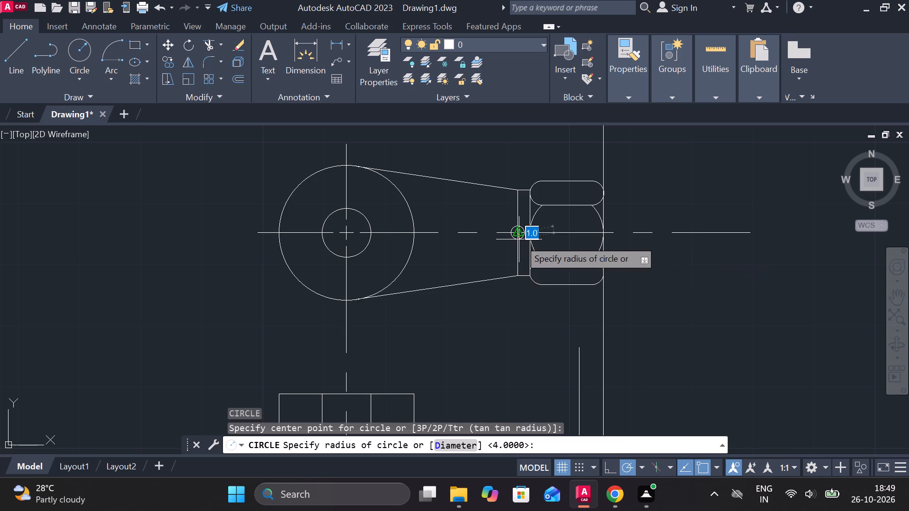
text(17)
key(BackSpace)
key(BackSpace)
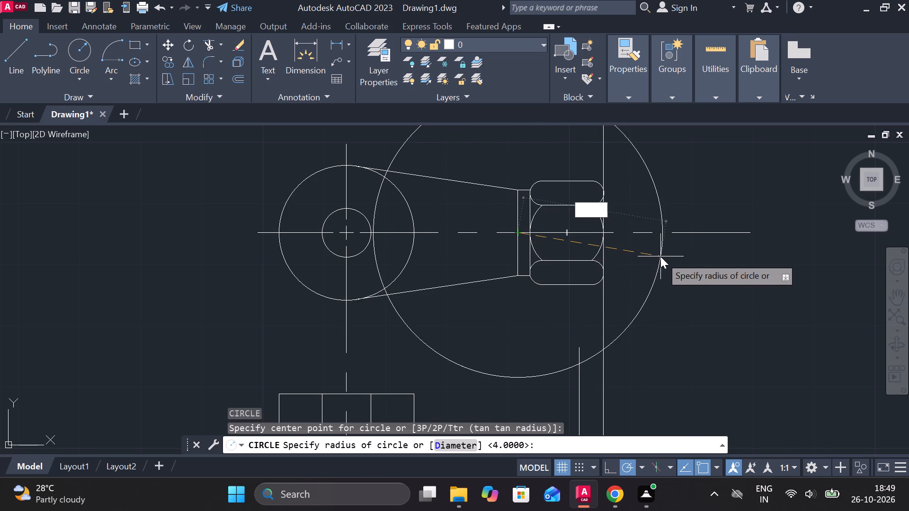
text(d)
key(space)
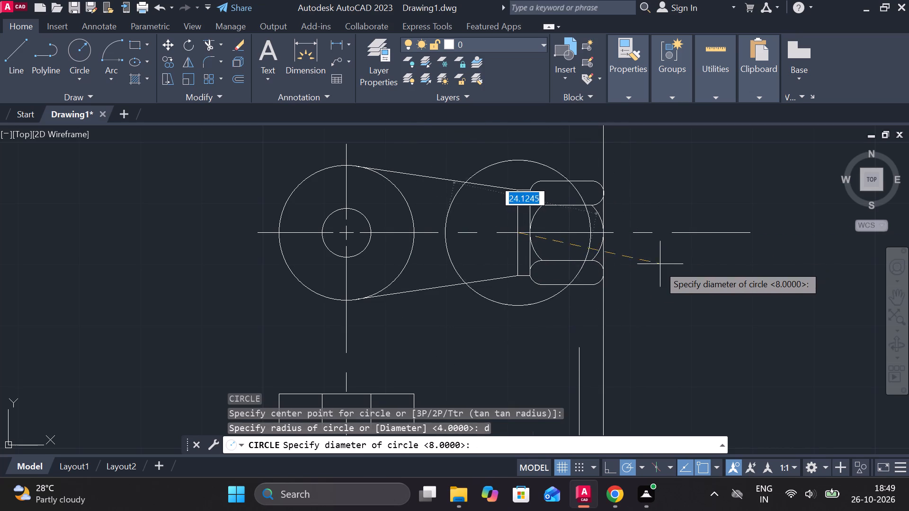
text(17)
key(space)
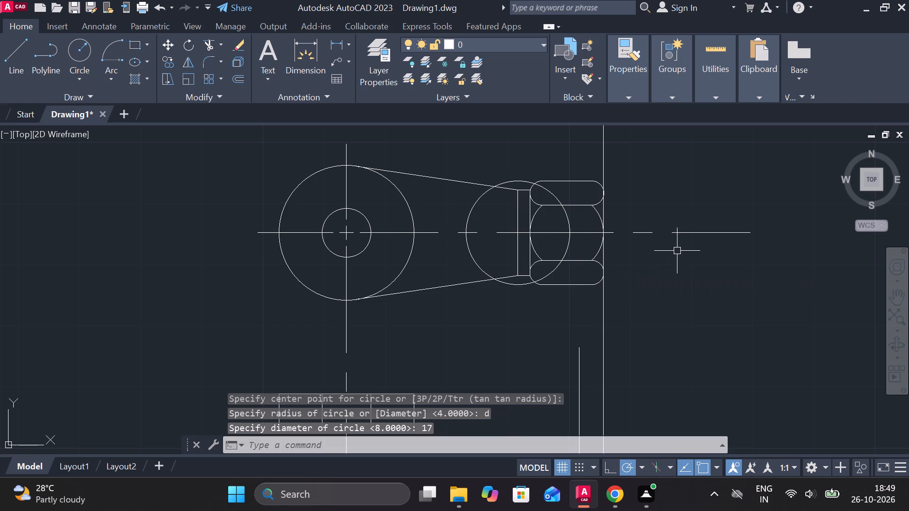
key(Escape)
Trim the top and bottom portions of the 17-diameter circle that extend outside the two tangent lines.
text(tr)
key(space)
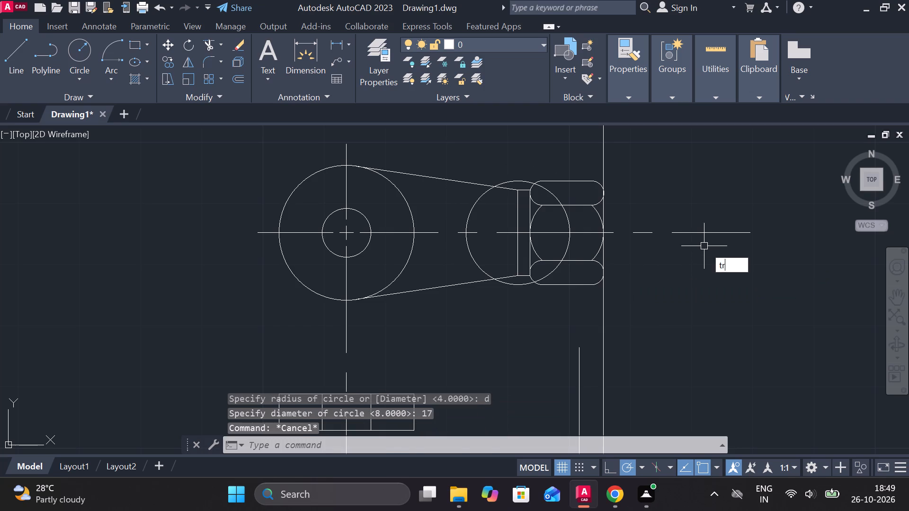
click(511, 285)
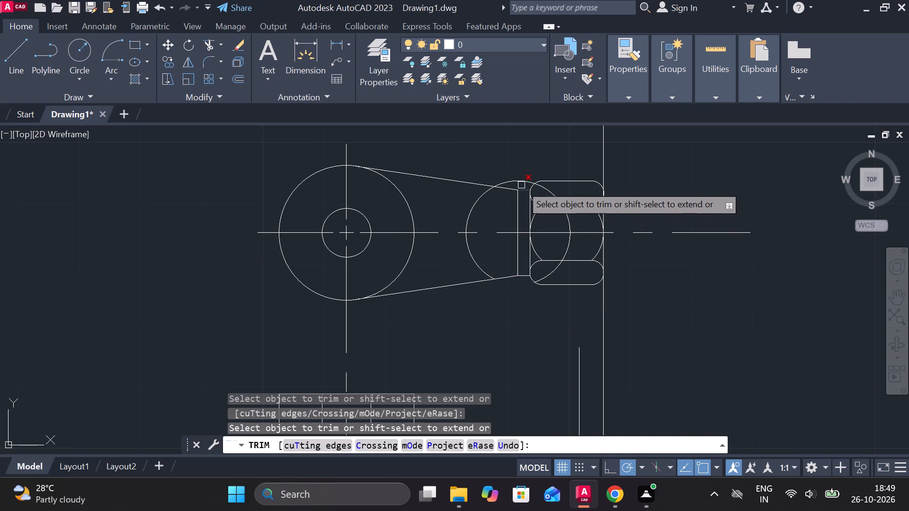
click(521, 183)
key(Escape)
Draw a vertical line joining the left arc's upper and lower ends on the two tangent lines.
key(l)
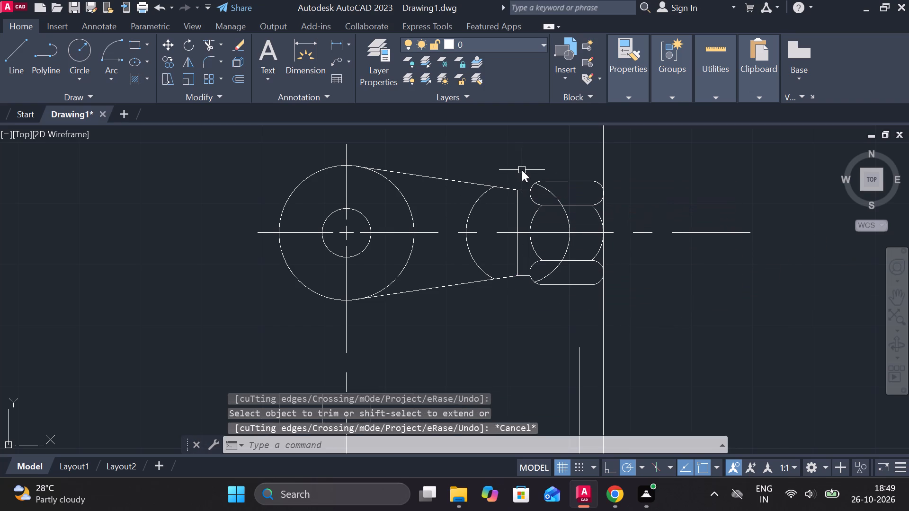
key(Return)
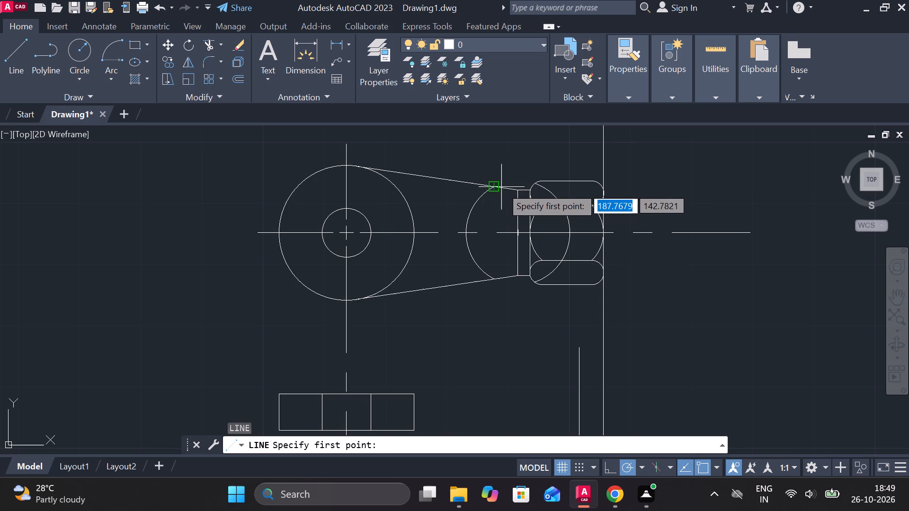
click(497, 187)
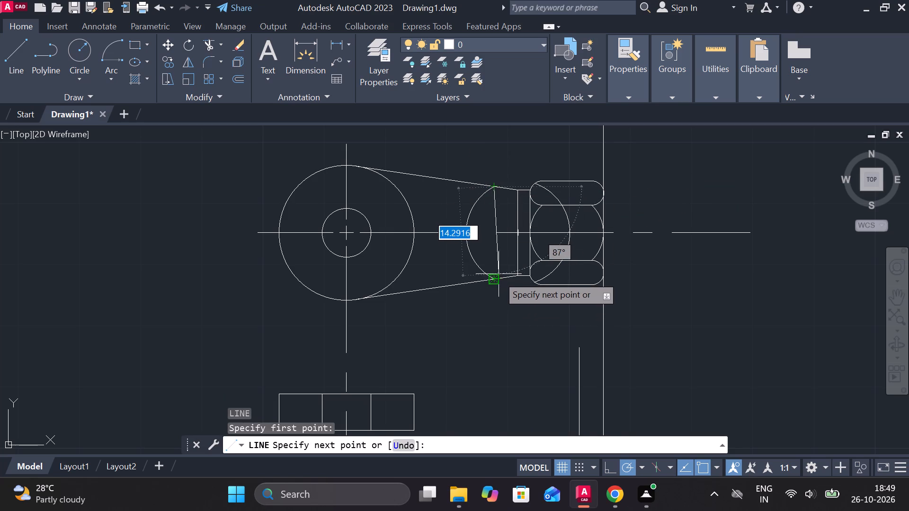
click(498, 276)
key(Escape)
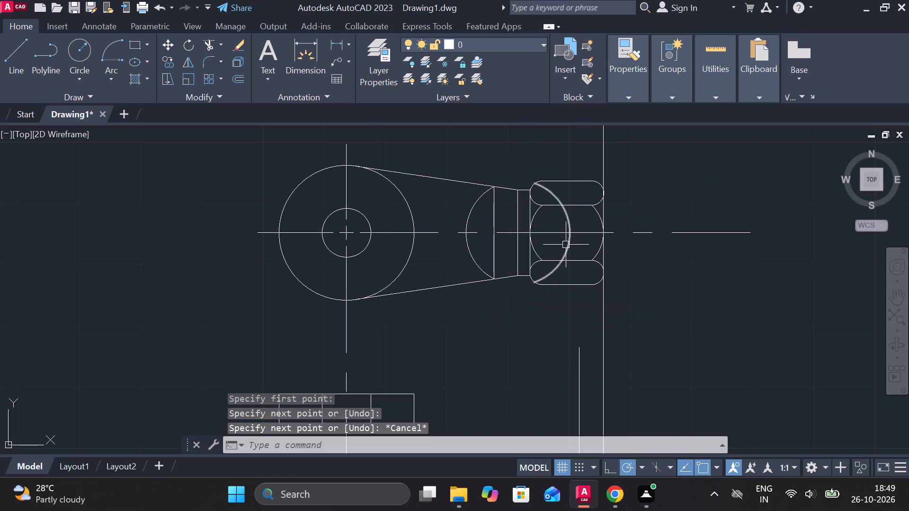
Erase the leftover right-hand arc of the trimmed circle that crosses the nut.
click(565, 243)
key(e)
key(space)
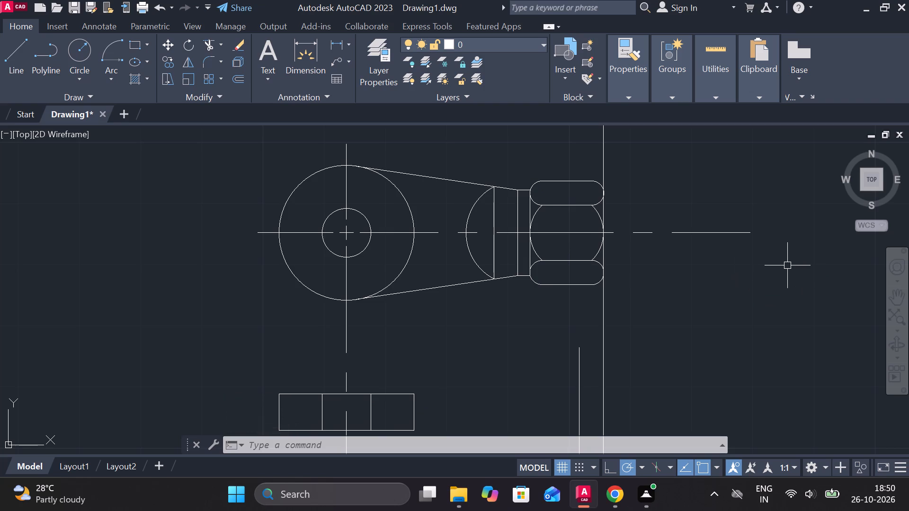
Draw a horizontal line from the midpoint of the lower rectangle's right edge to the long vertical line below the nut.
scroll(784, 264, down, 1)
middle_drag(760, 273, 701, 227)
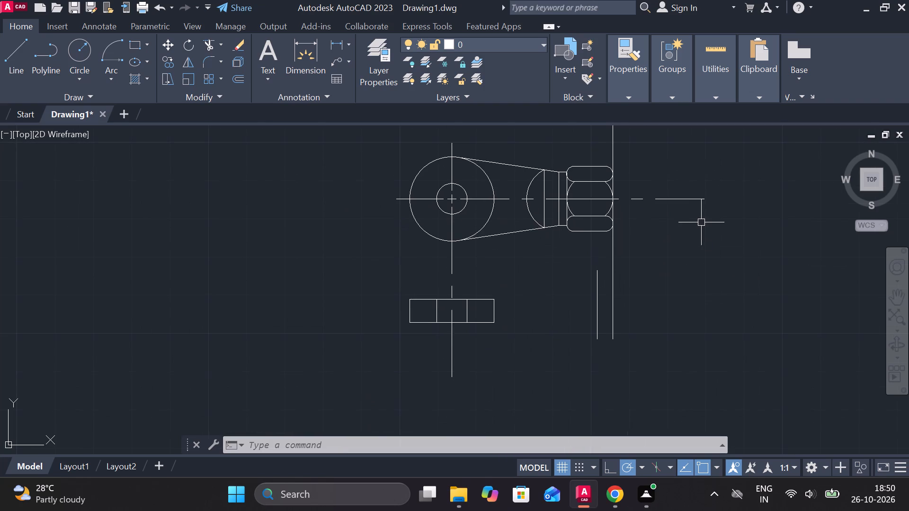
scroll(548, 211, up, 3)
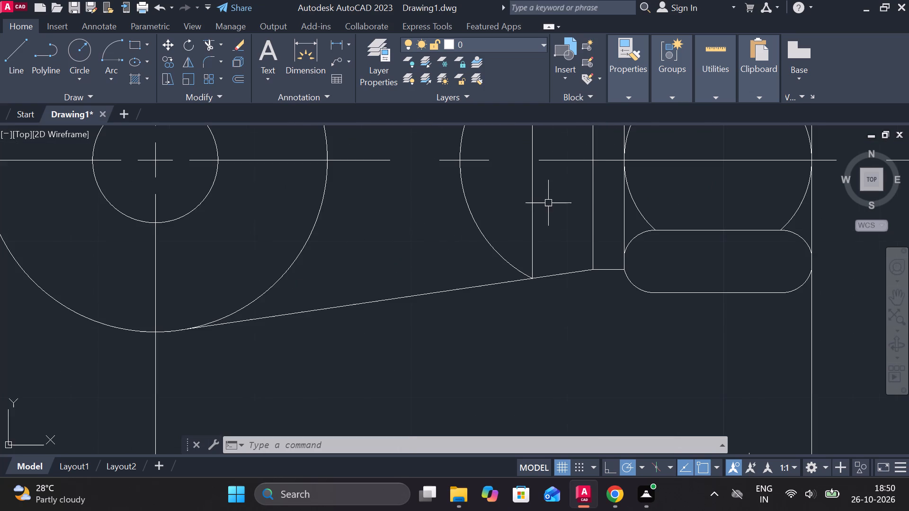
scroll(548, 203, down, 3)
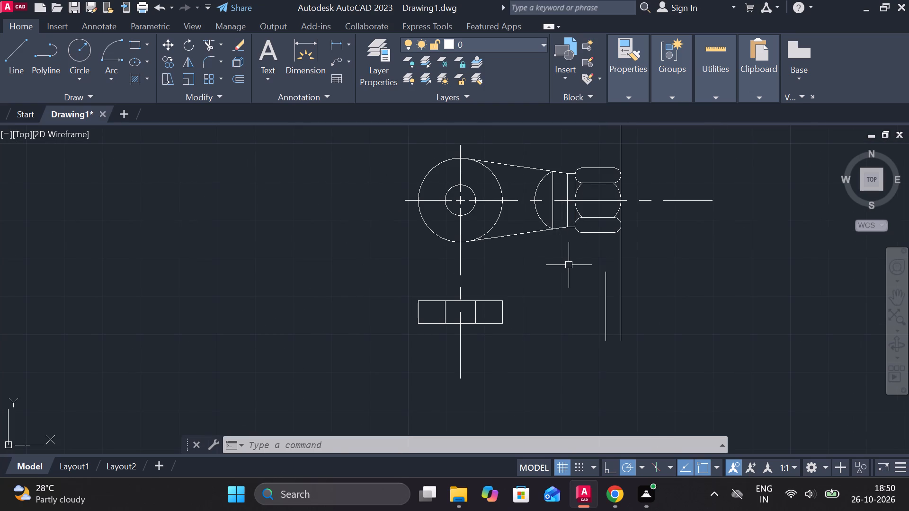
middle_drag(569, 265, 482, 238)
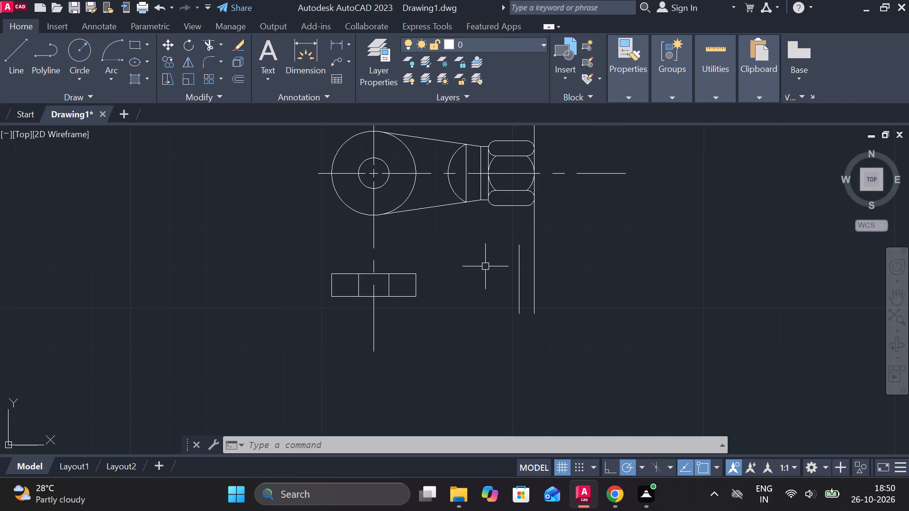
scroll(494, 261, up, 1)
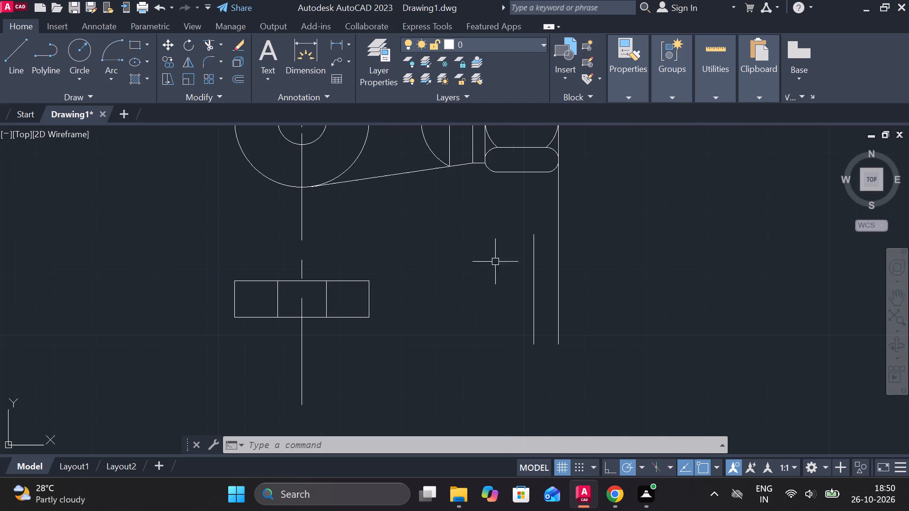
key(l)
key(Return)
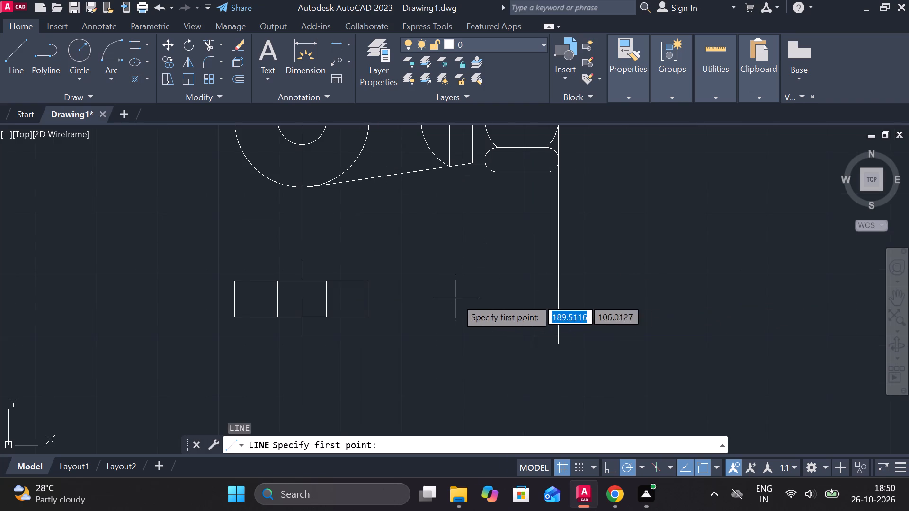
click(367, 300)
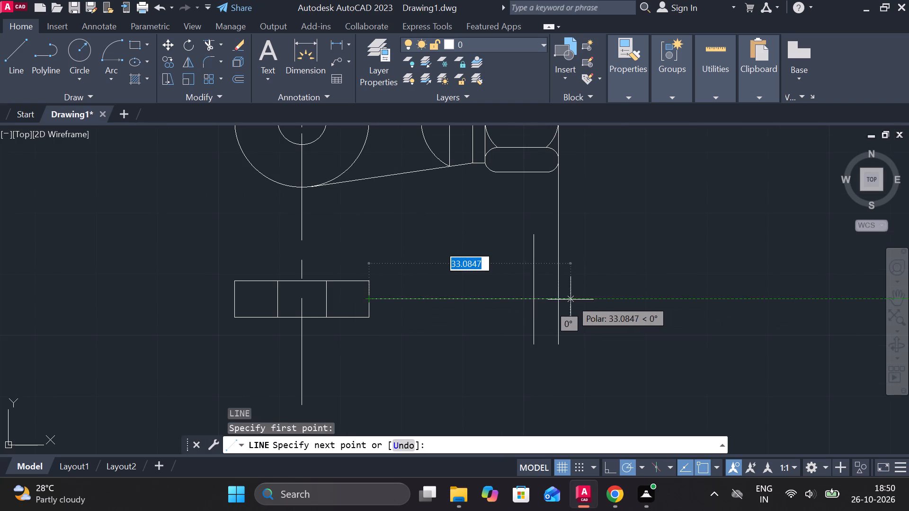
click(559, 298)
key(Escape)
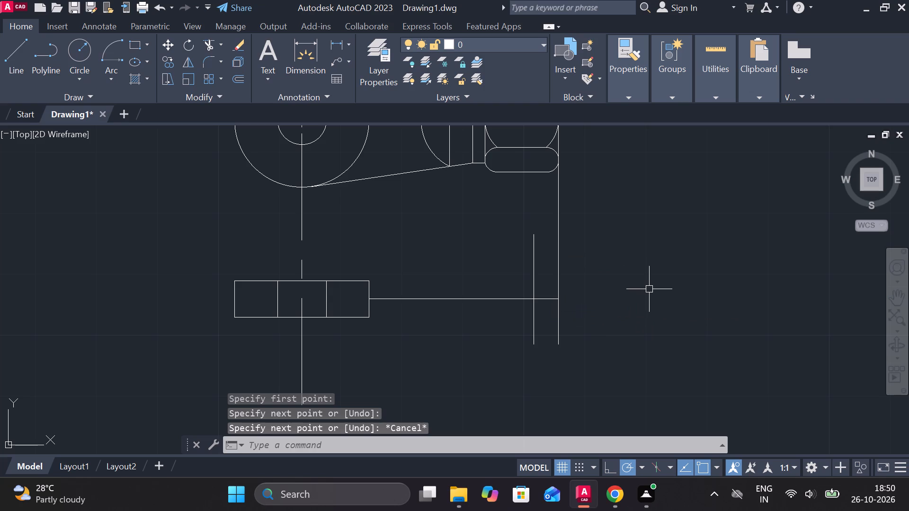
Trim the portions of the two vertical lines lying above the new horizontal line beside the lower rectangle.
text(tr)
key(space)
drag(638, 255, 525, 215)
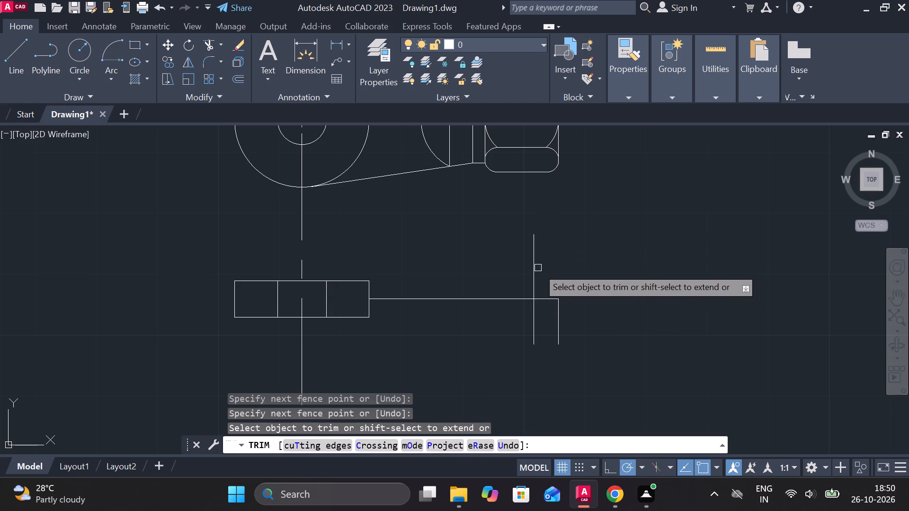
drag(538, 268, 494, 260)
key(Escape)
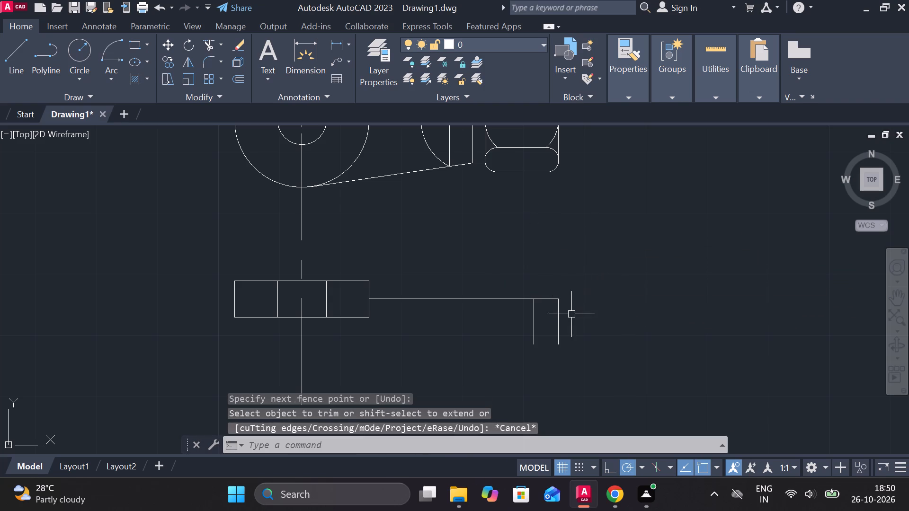
Erase the remaining vertical line below the right end of the horizontal line.
click(559, 330)
text(e l)
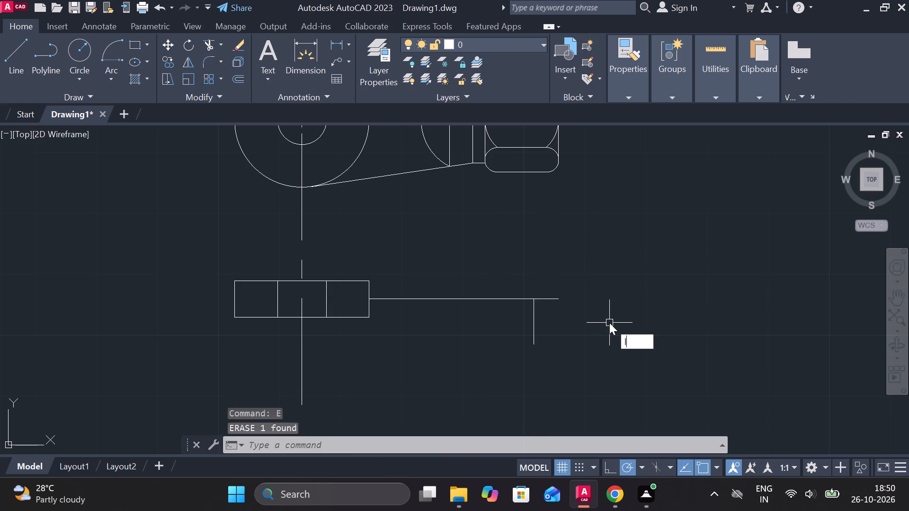
Draw a vertical line 8.5 long upward from the right end of the horizontal line.
key(Return)
click(561, 300)
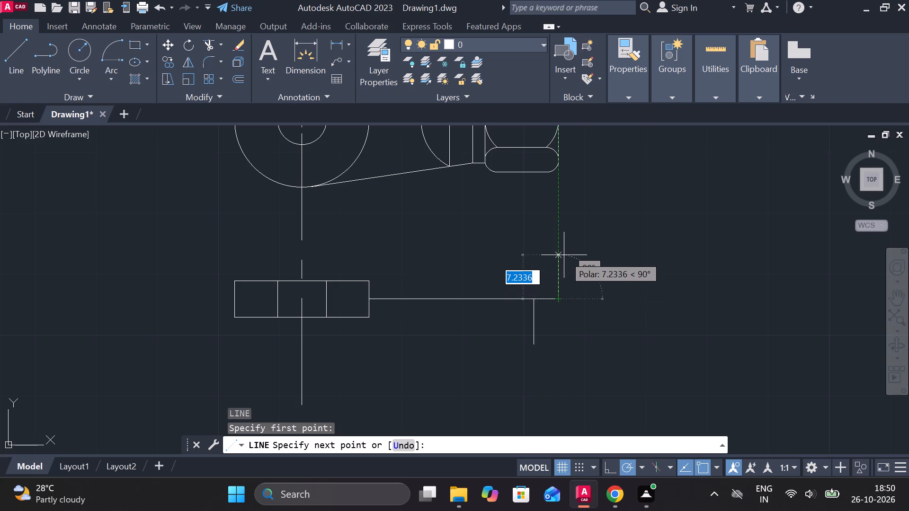
text(8.)
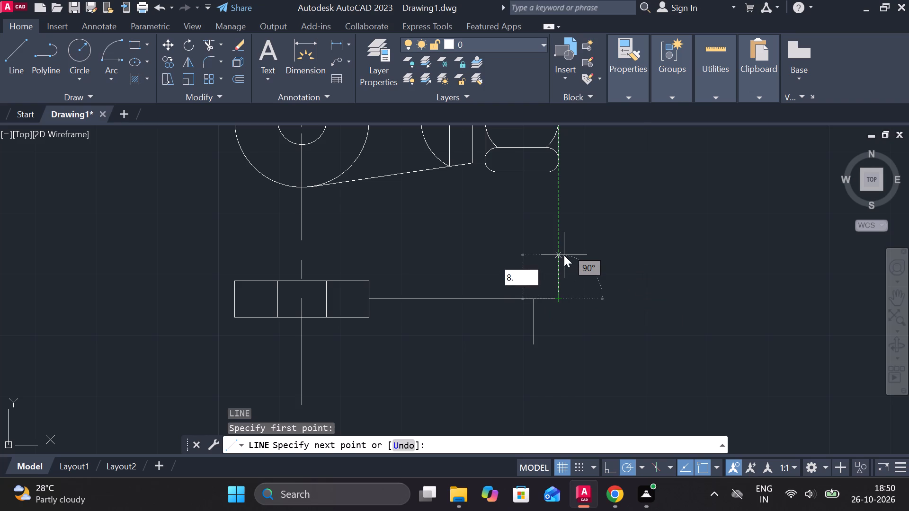
text(5)
key(space)
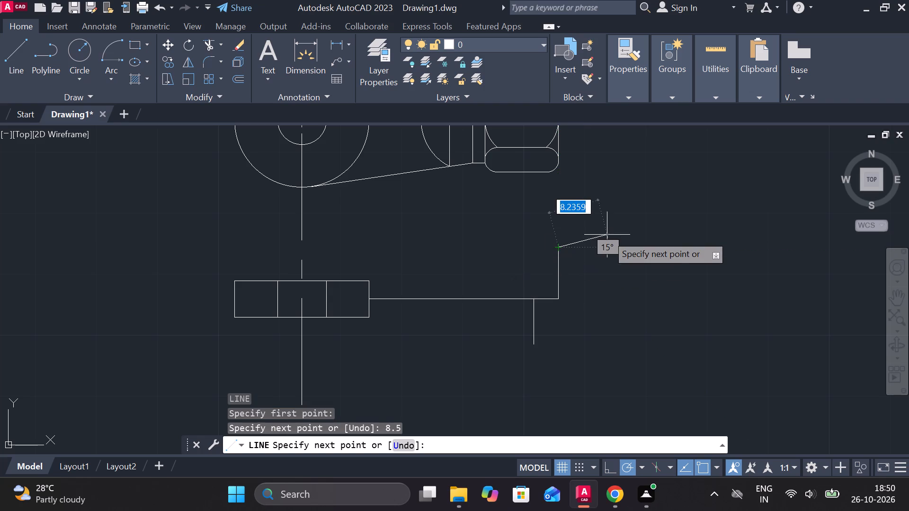
Draw a vertical line 8.5 long downward from the right end of the lower view's horizontal line.
key(Escape)
key(l)
key(Return)
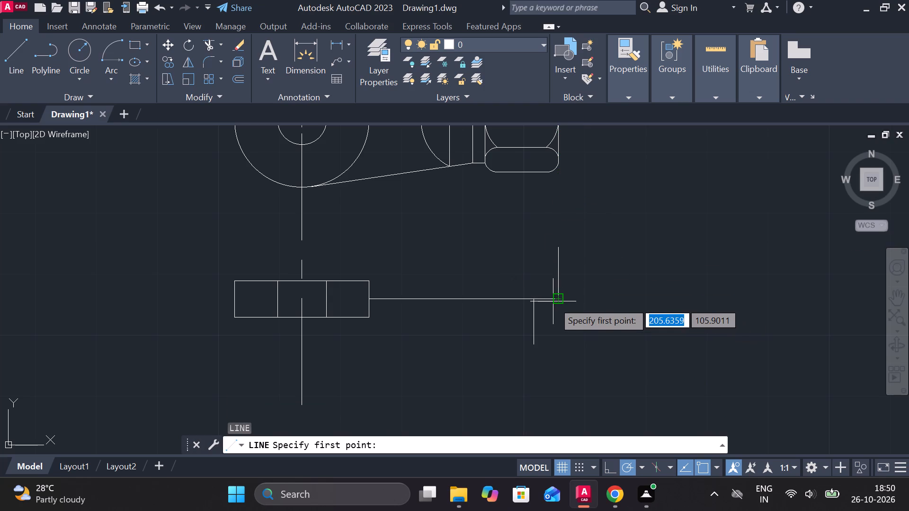
click(557, 298)
text(8.5)
key(Return)
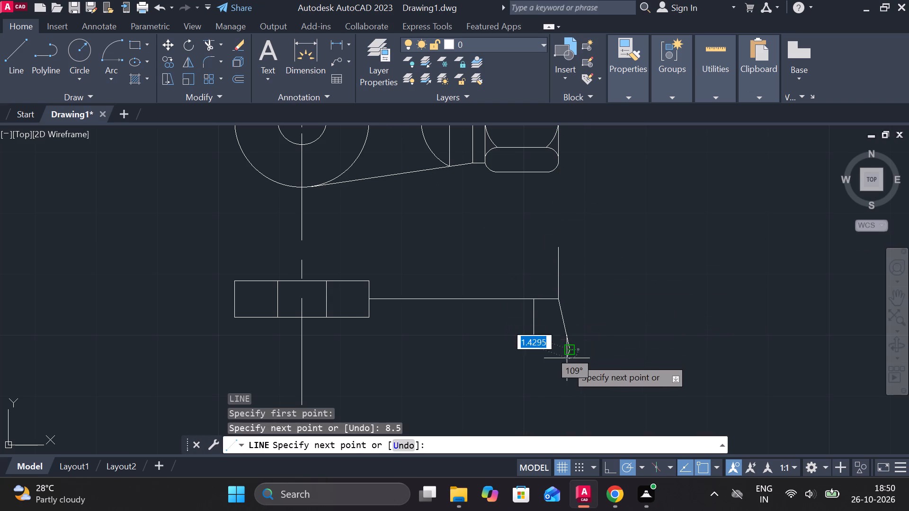
key(ctrl+z)
text(8.)
key(5)
key(Return)
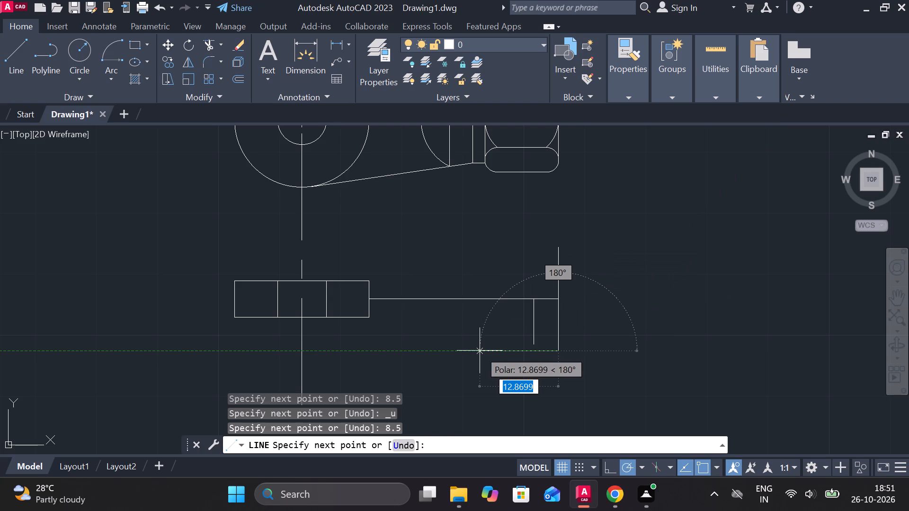
Complete the rectangle with lines 12 leftward and 17 upward, closing at the top end of the existing right vertical line.
middle_drag(464, 353, 464, 347)
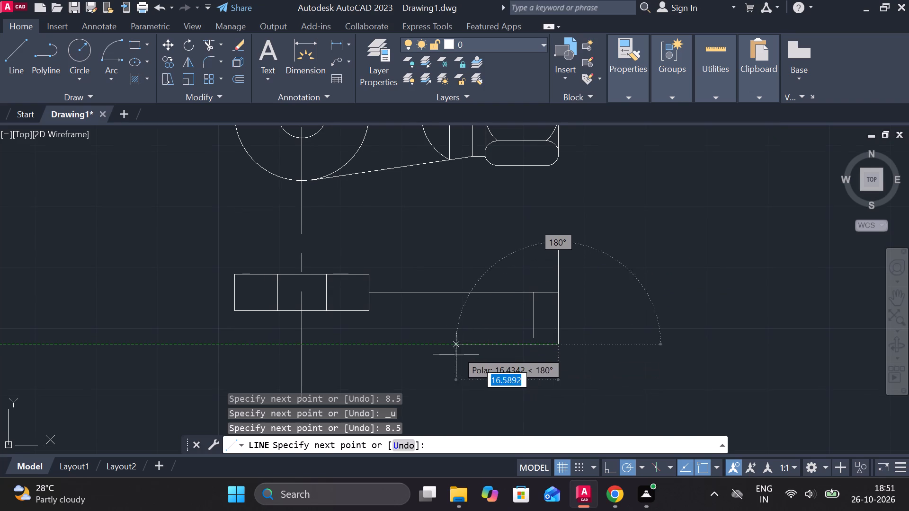
text(12)
key(space)
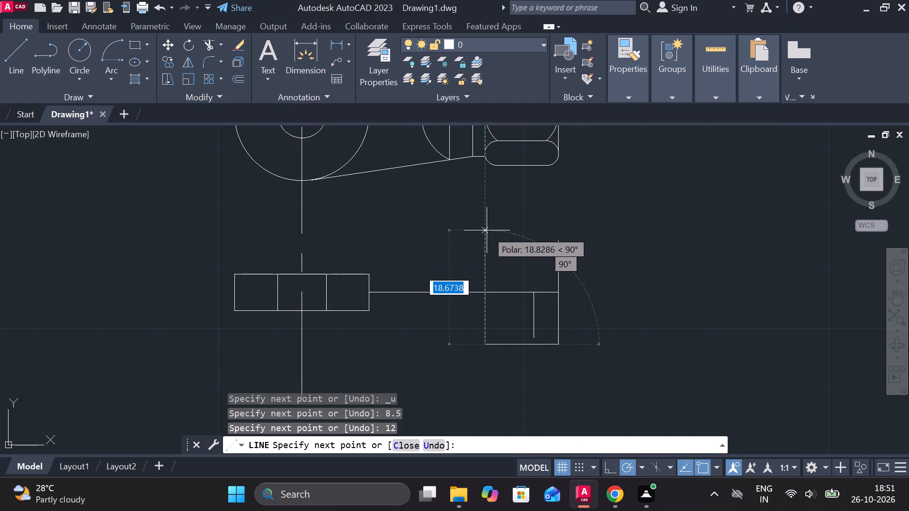
text(17)
key(Return)
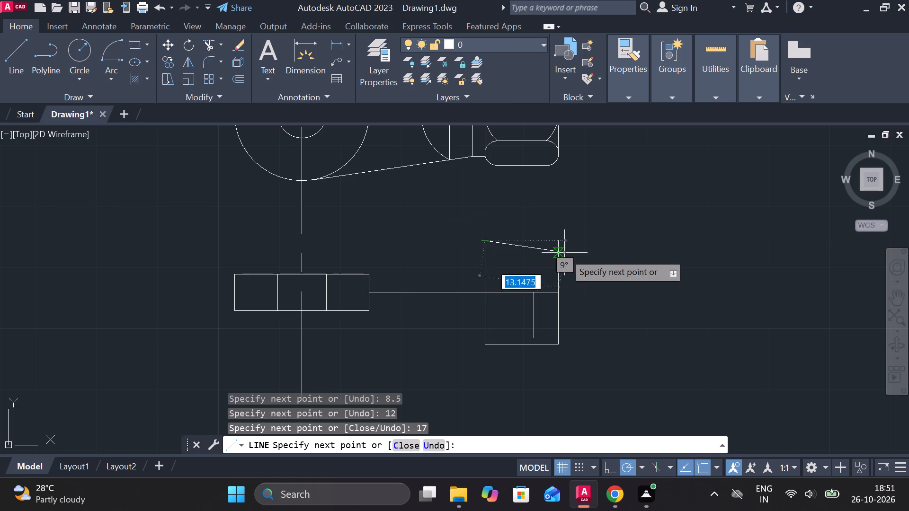
click(561, 237)
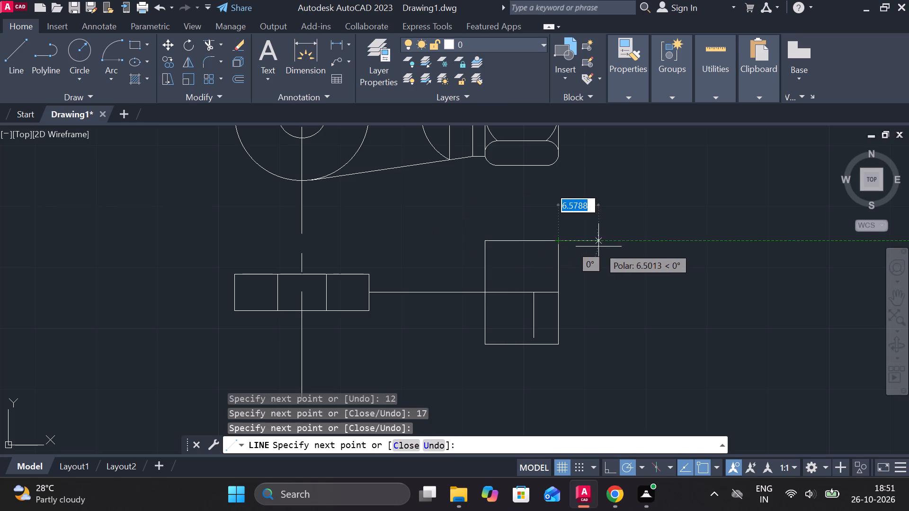
key(Escape)
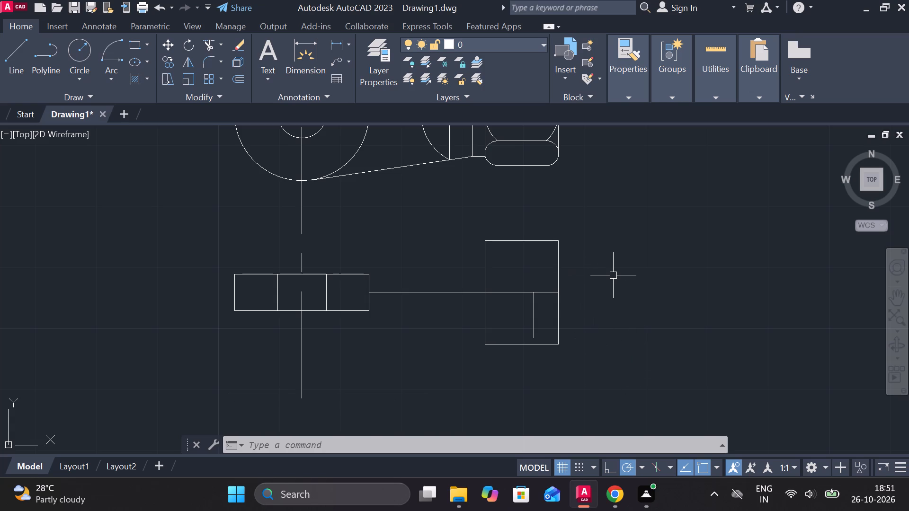
Draw a vertical line from the midpoint of the left rectangle's top edge to the bottom of the large circle.
key(l)
key(Return)
click(304, 273)
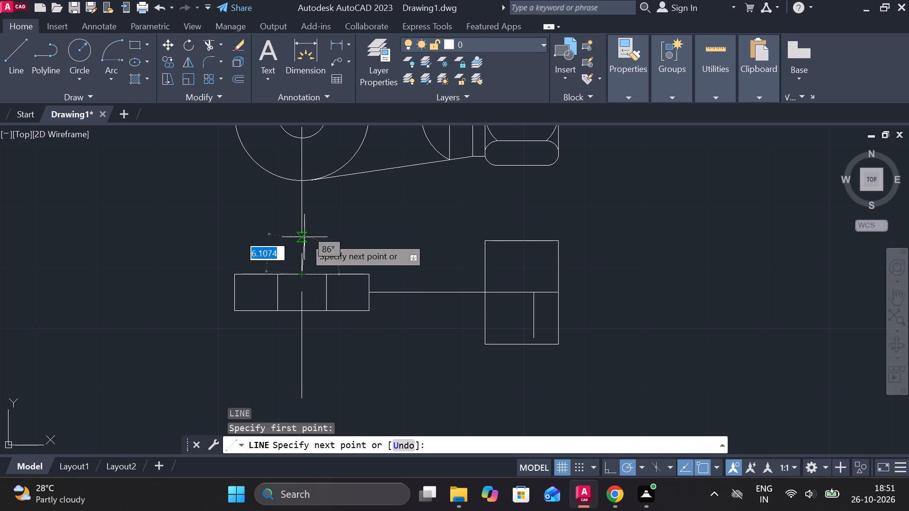
click(301, 179)
key(Escape)
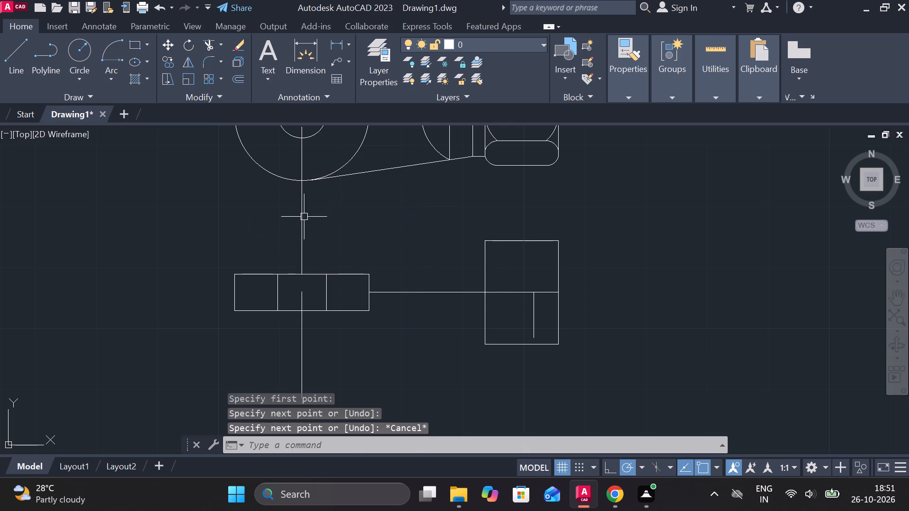
Offset the new vertical line 38 toward the right-hand rectangle.
click(308, 214)
key(Escape)
click(301, 211)
key(o)
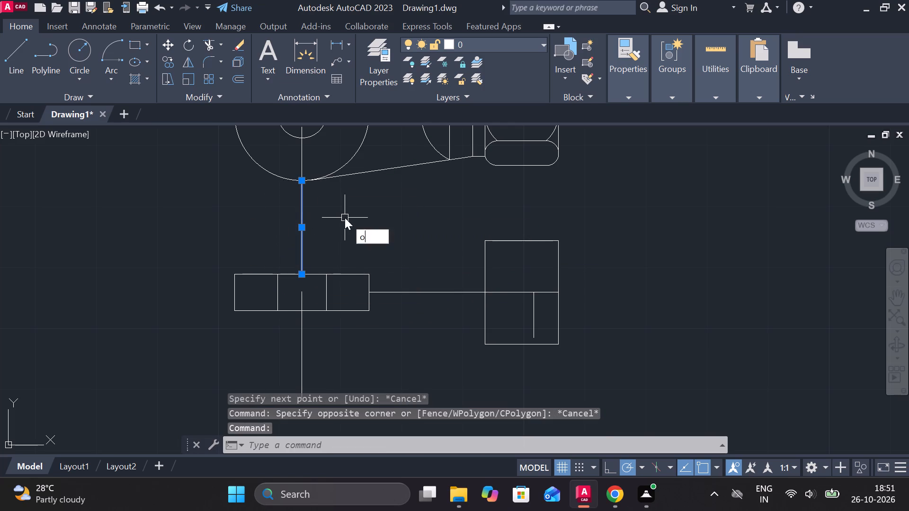
key(Return)
key(Return)
text(38)
key(Return)
key(Escape)
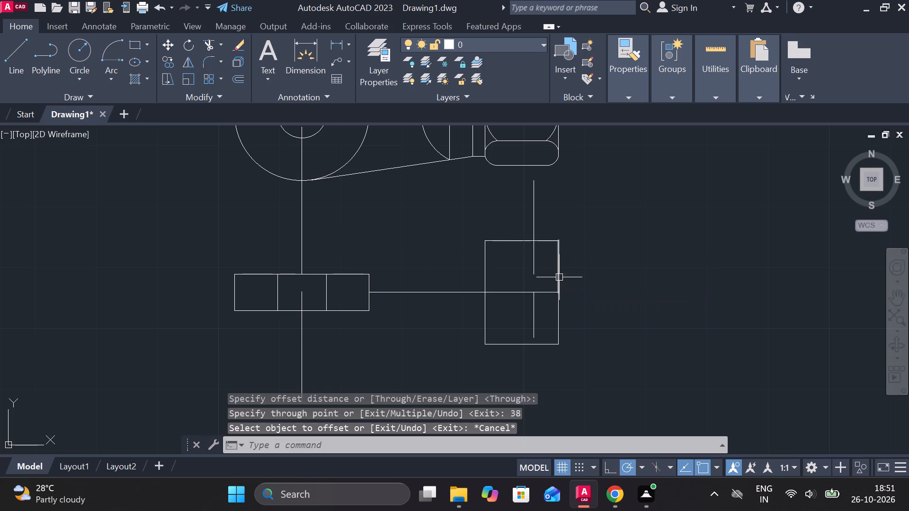
Stretch the upper end of the short vertical line inside the right rectangle upward to overlap the offset line.
click(535, 320)
click(533, 298)
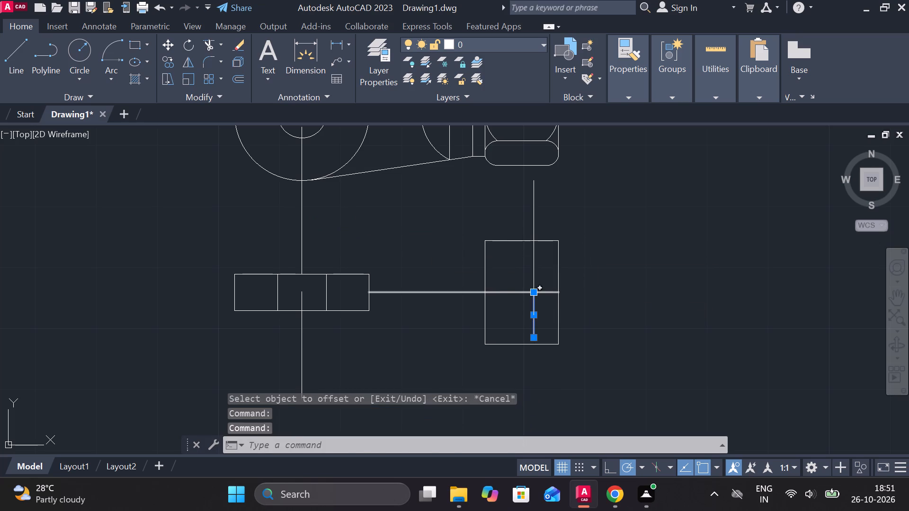
click(533, 295)
click(537, 260)
key(Escape)
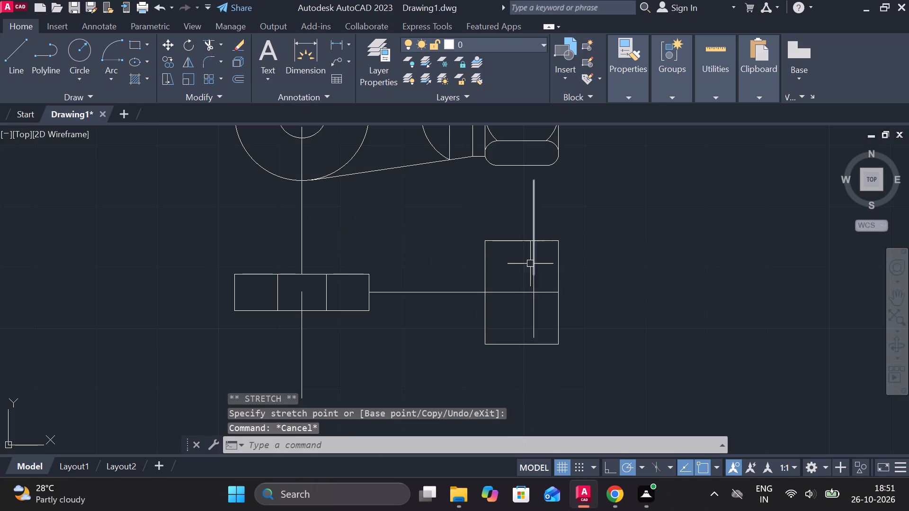
Join the two overlapping vertical lines through the right rectangle into one line.
click(530, 264)
click(527, 310)
click(531, 310)
click(532, 315)
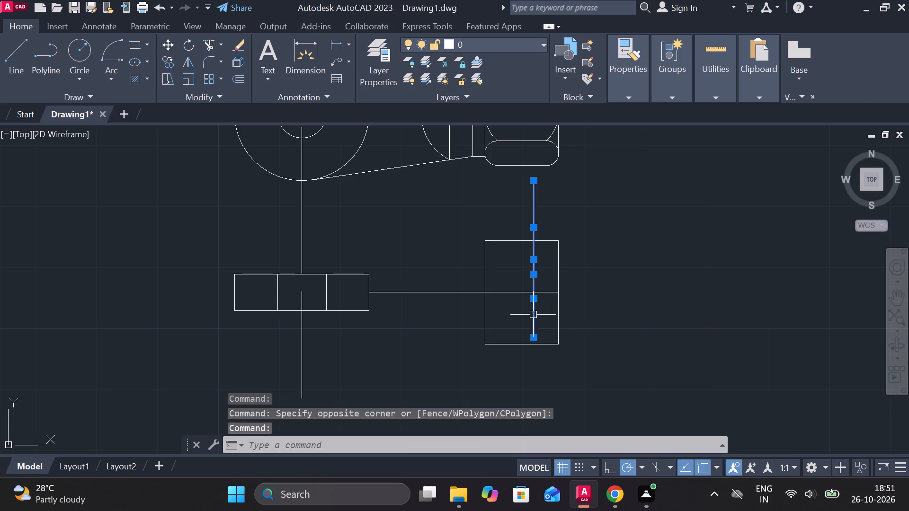
key(j)
key(Return)
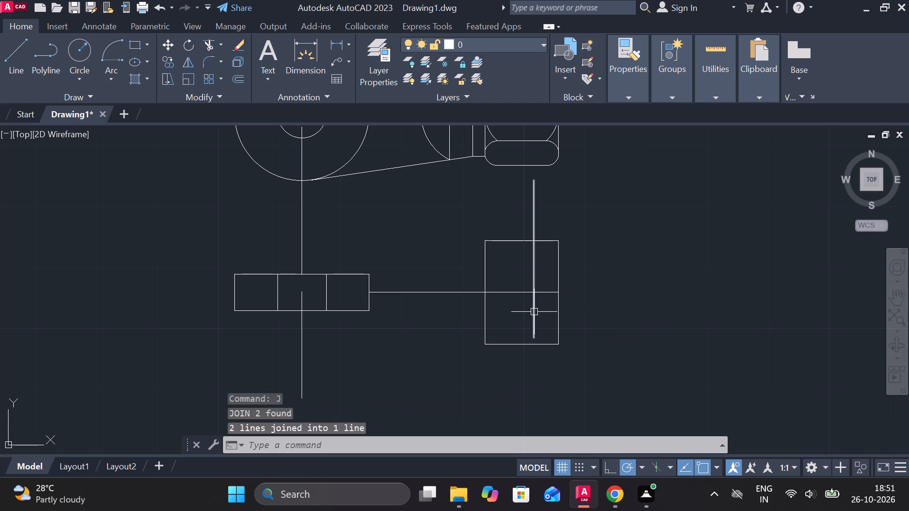
click(534, 312)
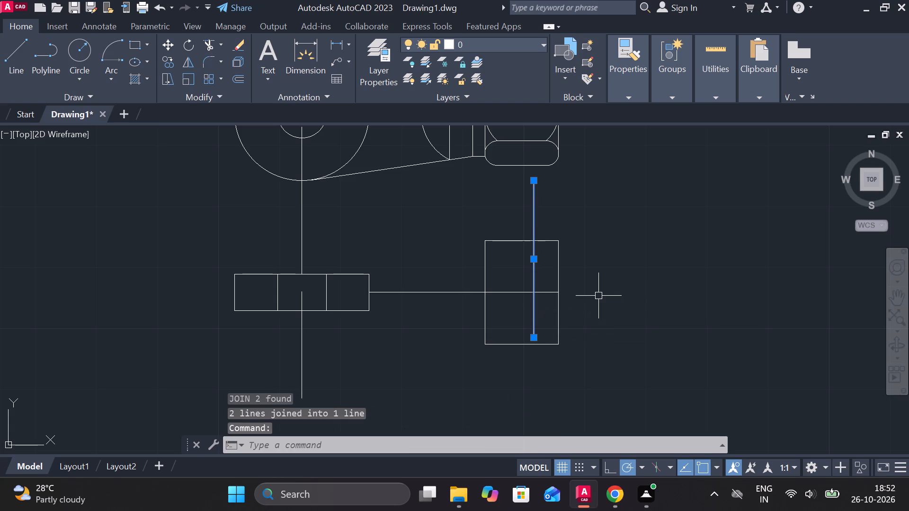
key(Escape)
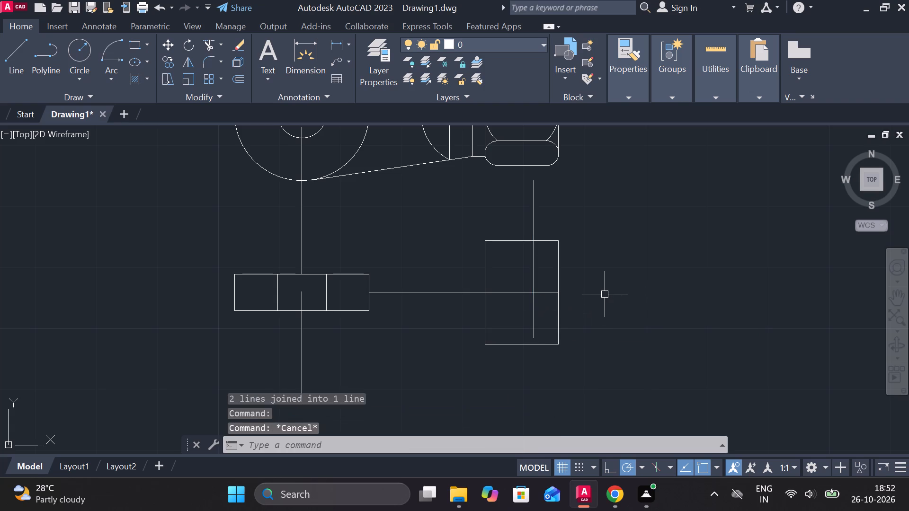
Draw a horizontal line from the right rectangle's right edge, 4.5 above the centre line, leftward to the inner vertical line.
key(l)
key(Return)
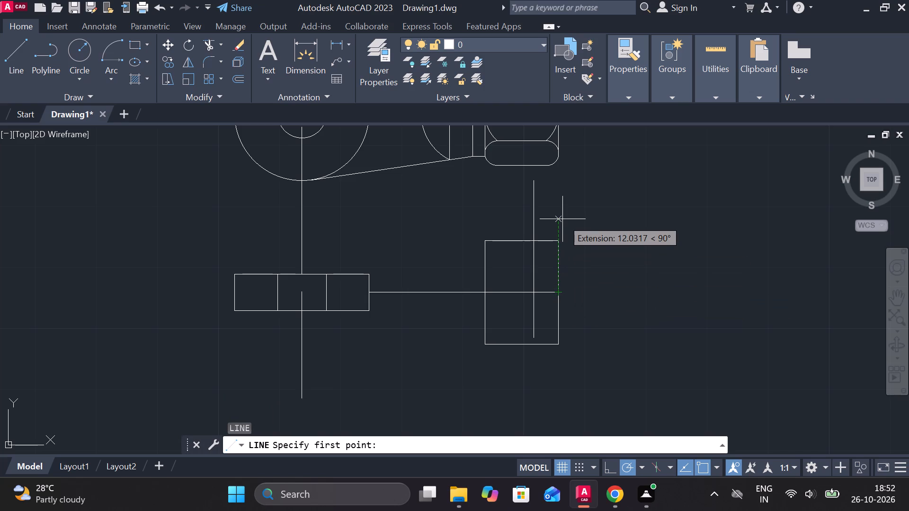
text(4.5)
key(space)
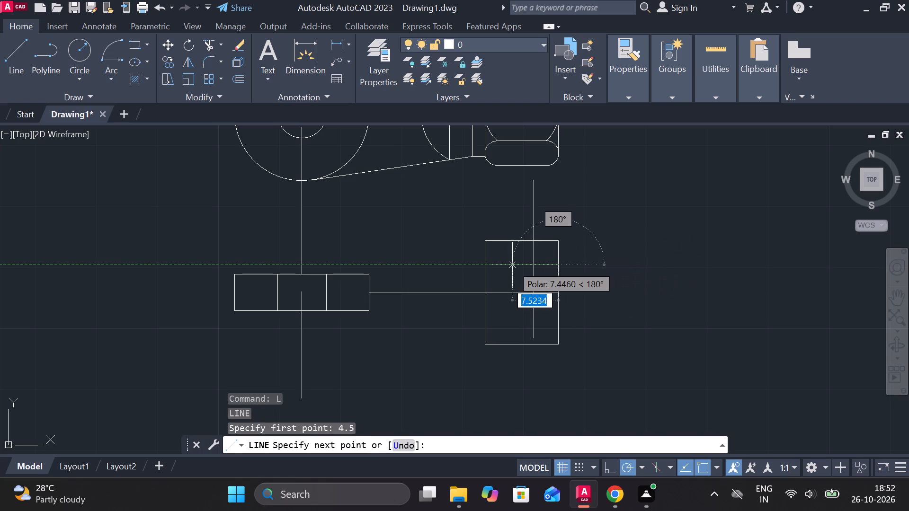
scroll(529, 265, up, 2)
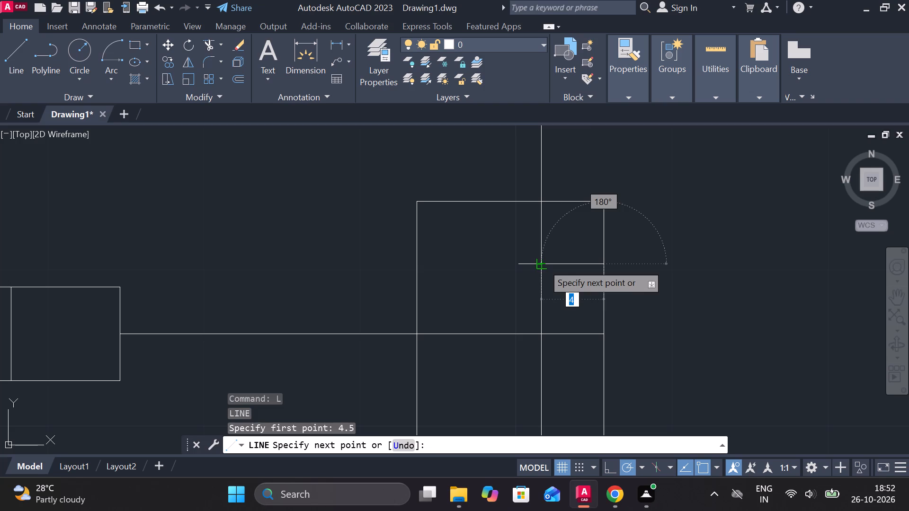
click(543, 264)
key(Escape)
Mirror the short horizontal line about the horizontal centre line, keeping the original.
click(593, 265)
text(mi)
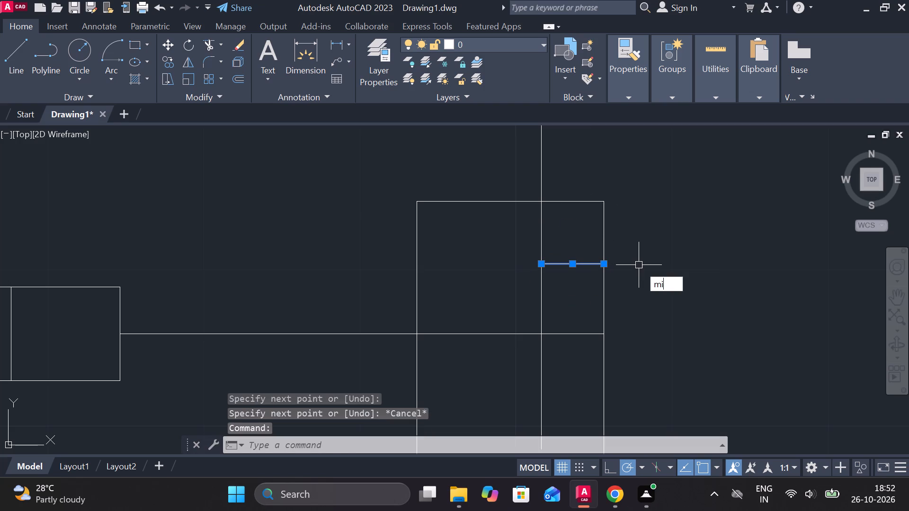
key(space)
click(546, 334)
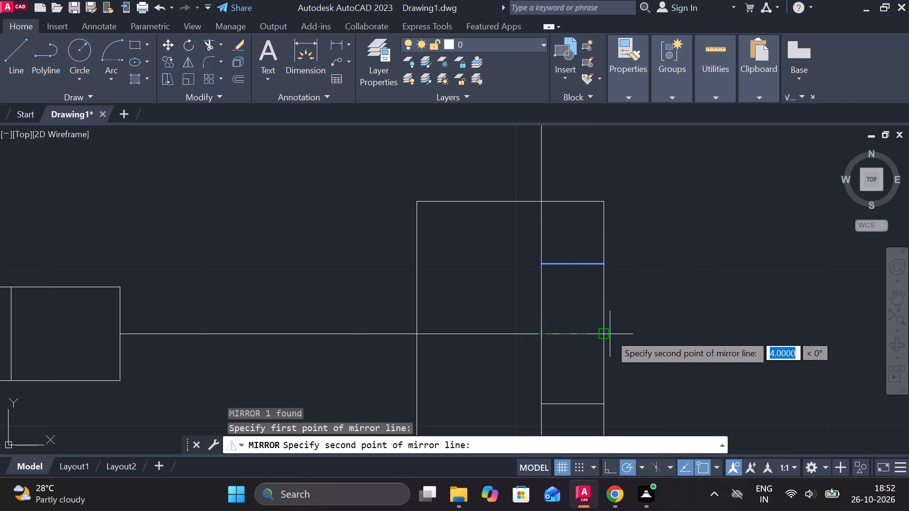
click(610, 334)
drag(646, 391, 610, 334)
middle_drag(630, 308, 608, 248)
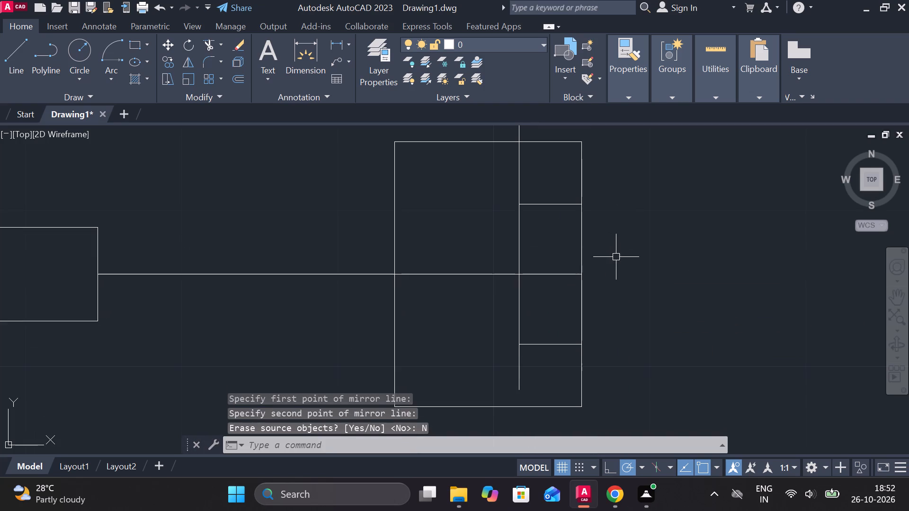
middle_drag(624, 260, 631, 293)
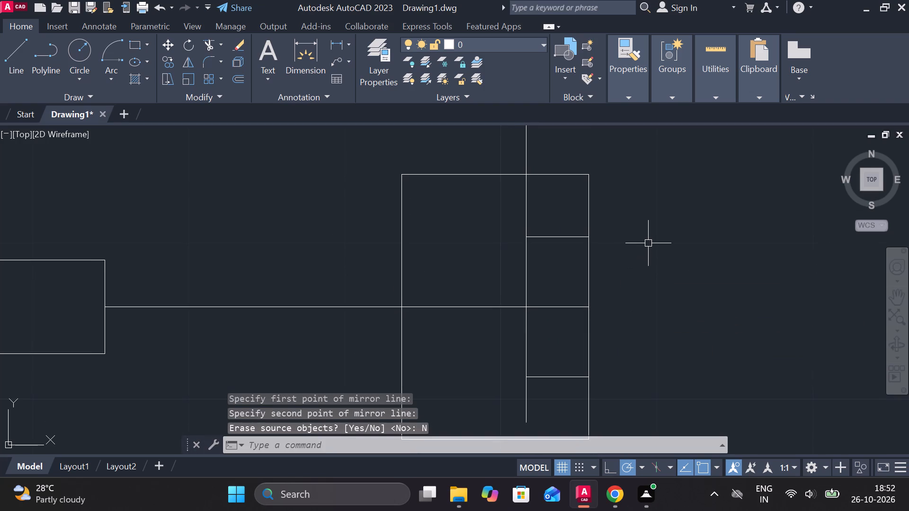
Trim the inner vertical line above the upper short horizontal line, up to the rectangle's top edge, and below the lower one.
text(tr)
key(space)
drag(565, 197, 549, 197)
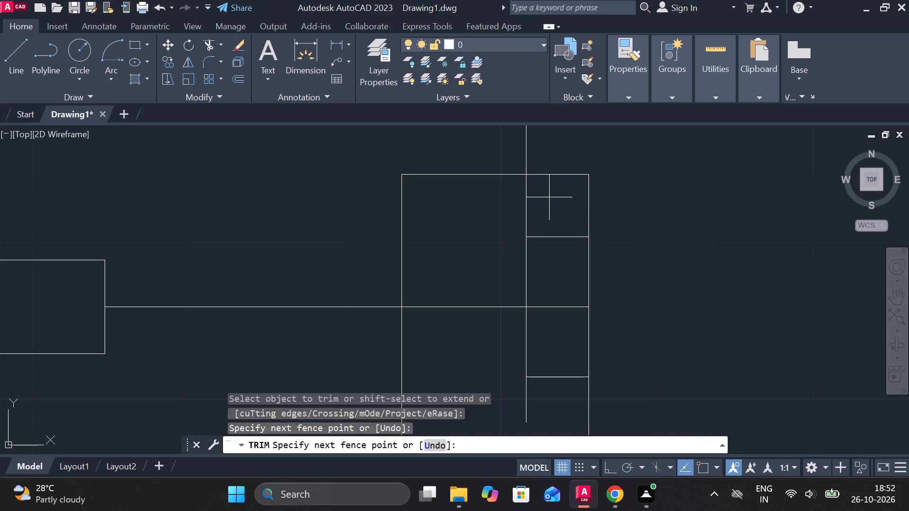
drag(549, 197, 524, 197)
click(525, 409)
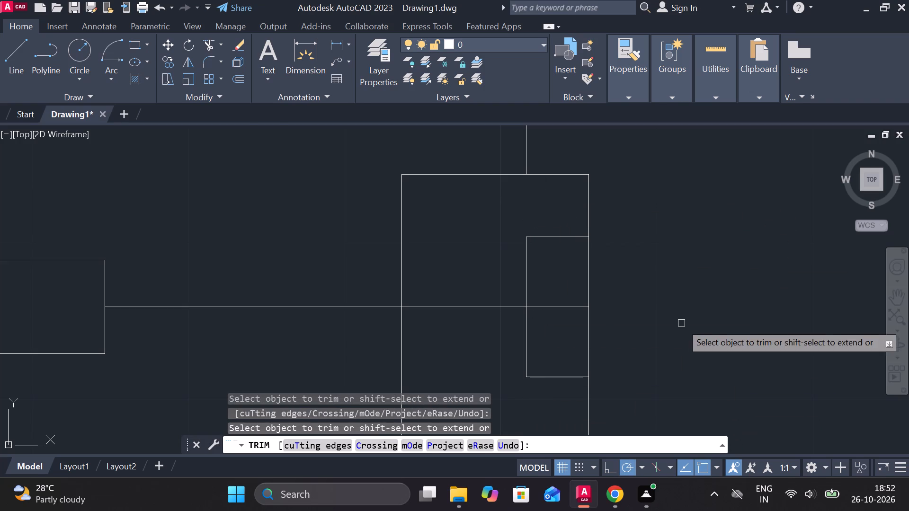
scroll(681, 323, down, 1)
middle_drag(680, 323, 651, 327)
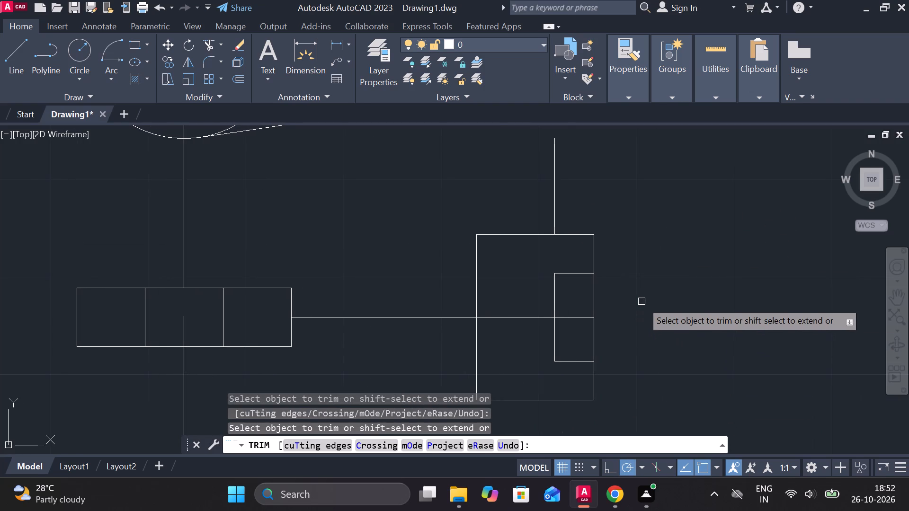
key(Escape)
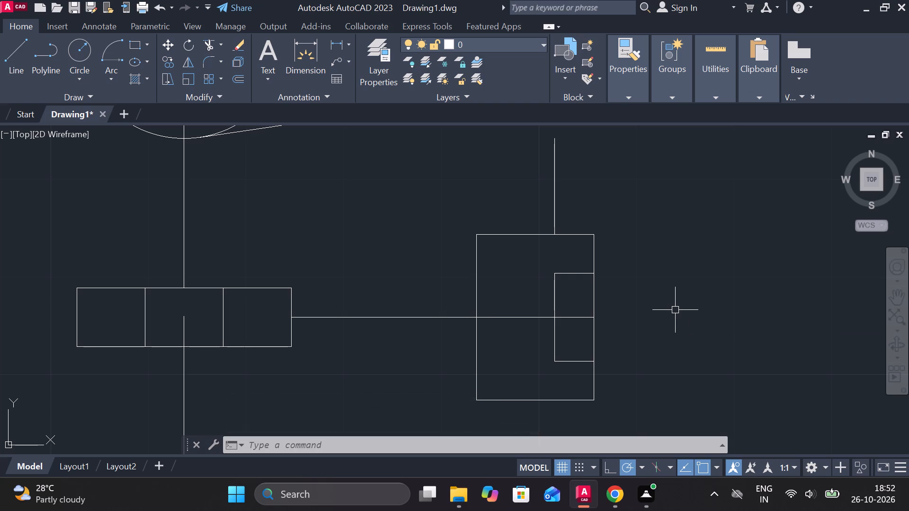
Erase the two short horizontal lines inside the right rectangle.
click(568, 275)
click(556, 288)
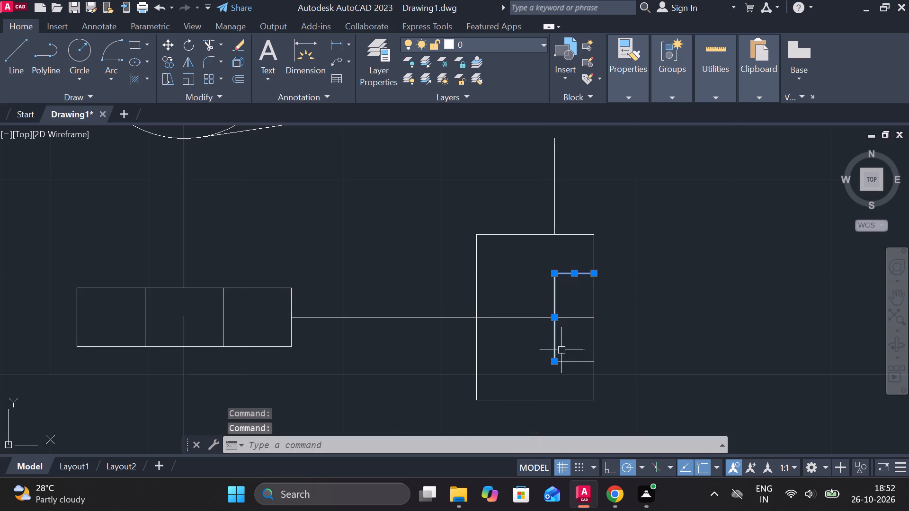
key(Escape)
scroll(588, 286, up, 2)
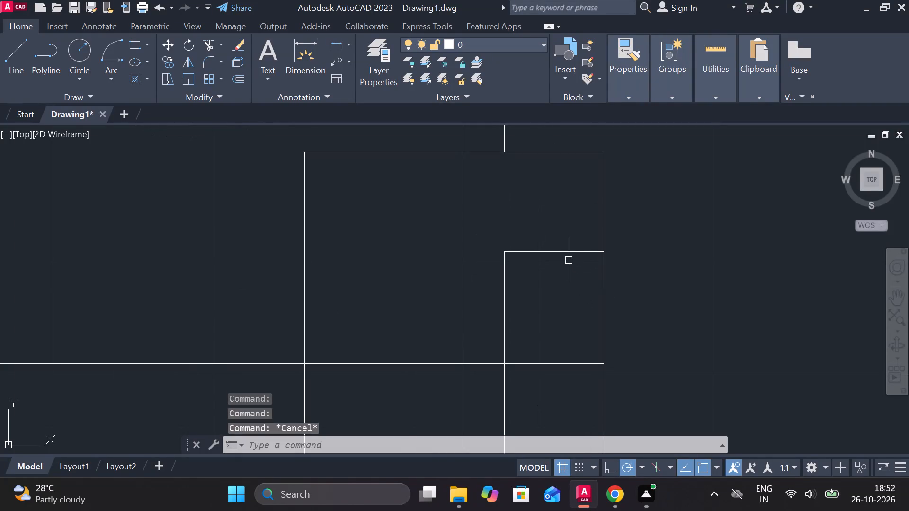
click(563, 253)
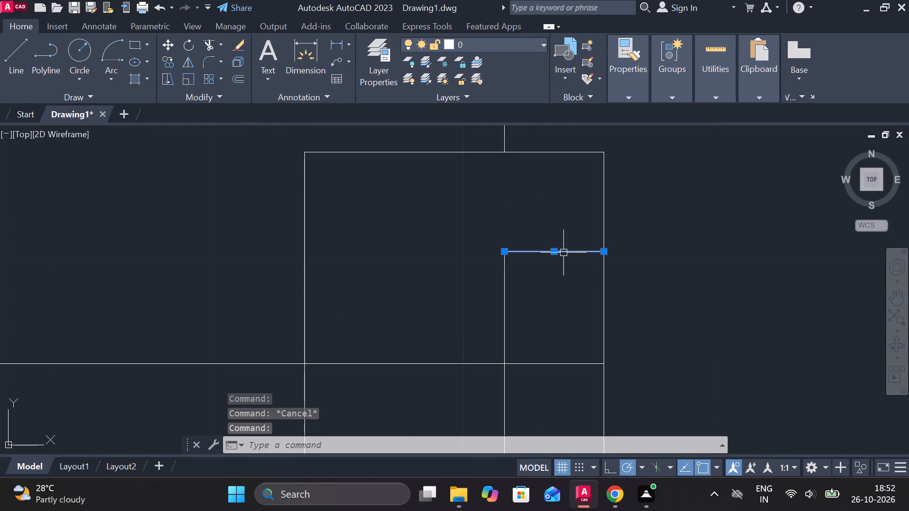
key(Escape)
click(563, 253)
scroll(572, 273, down, 2)
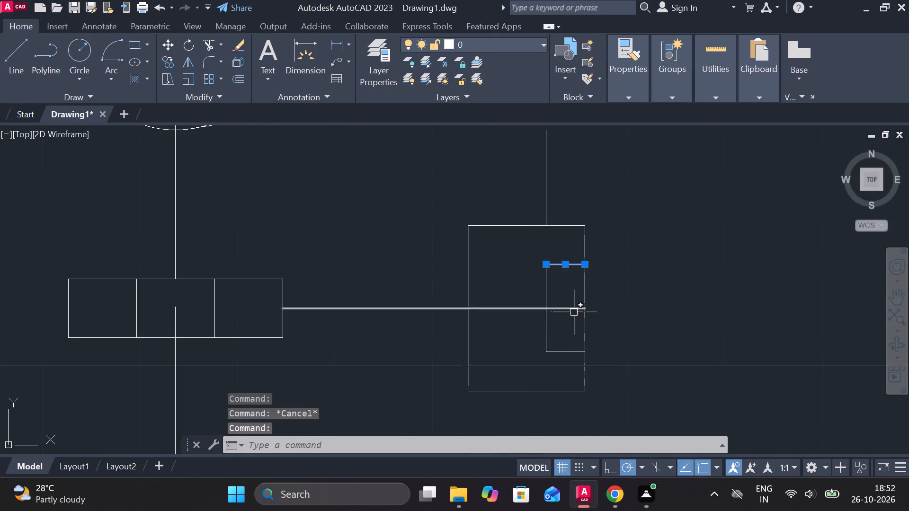
click(568, 353)
text(ev)
key(BackSpace)
key(Return)
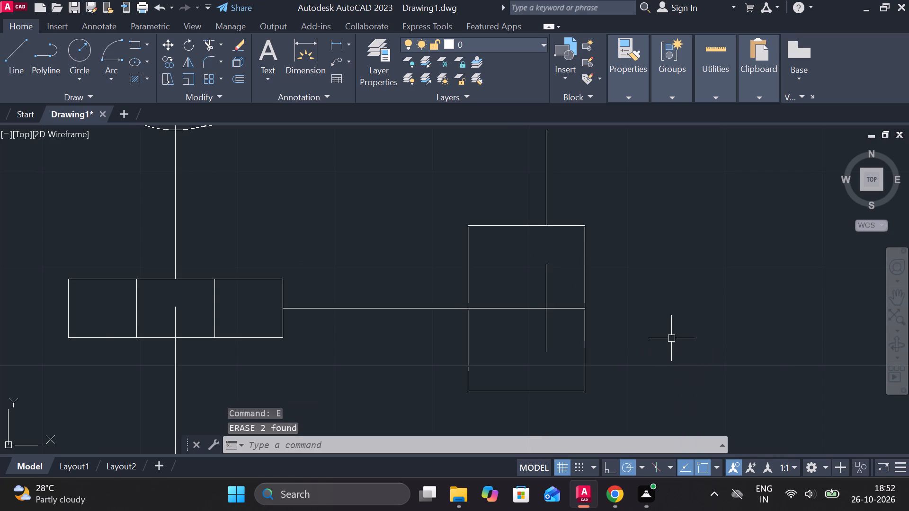
Draw a short line along the centre line from the inner vertical line to the right rectangle's right edge.
scroll(642, 312, up, 1)
key(k)
key(Escape)
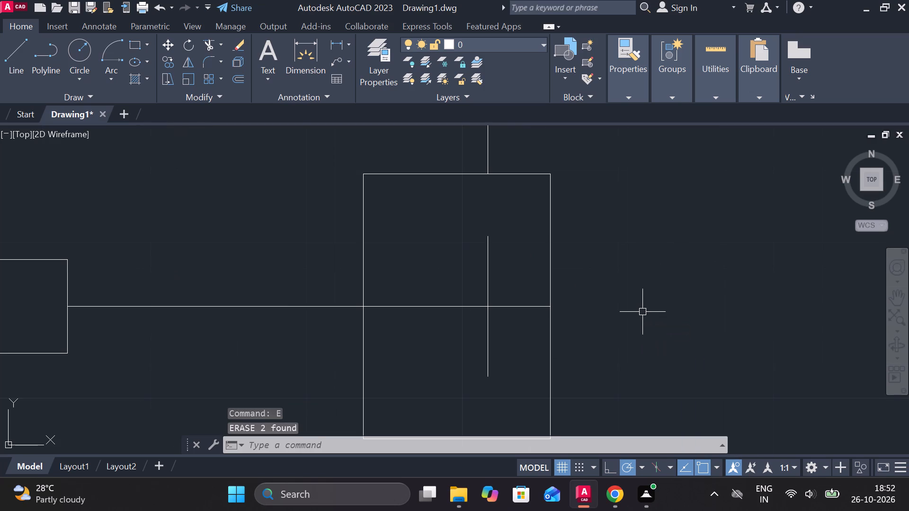
key(l)
key(Return)
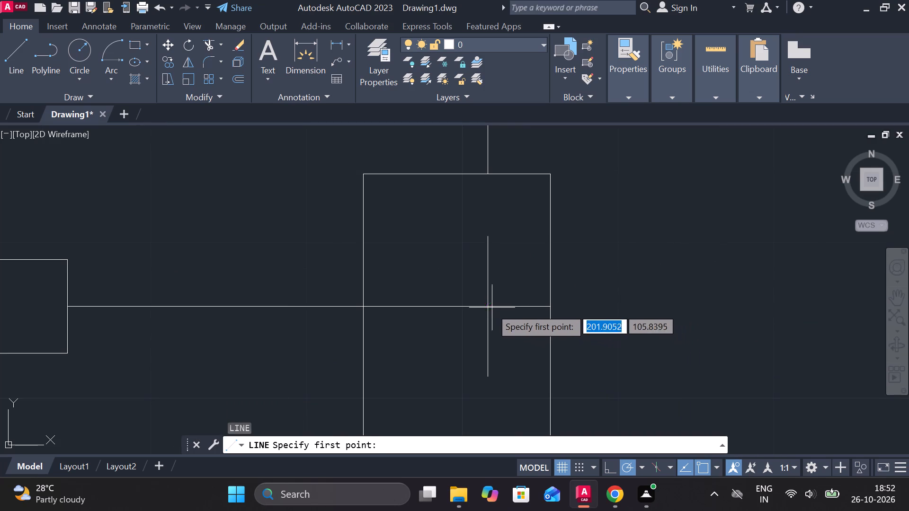
click(489, 306)
click(548, 305)
key(Escape)
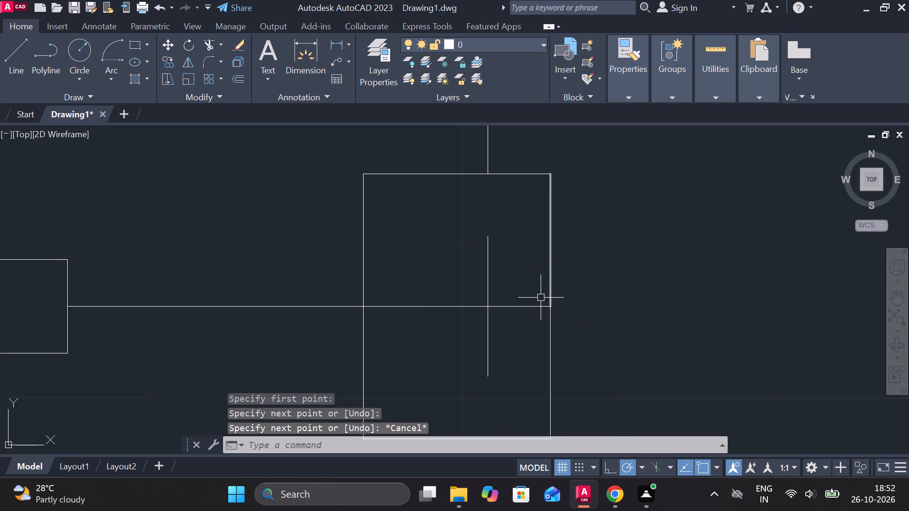
Offset the short centre segment inside the right rectangle by 4 above and 4 below.
click(522, 308)
key(o)
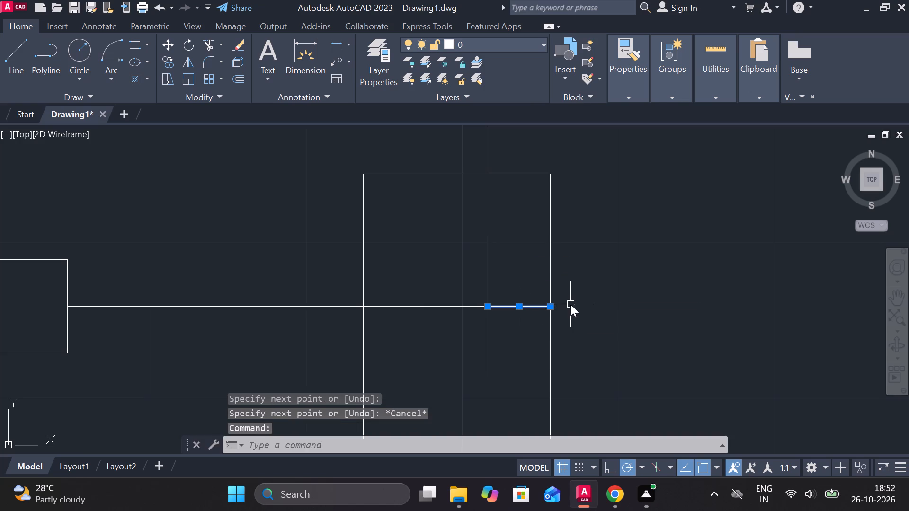
key(Return)
key(Return)
text(4)
key(space)
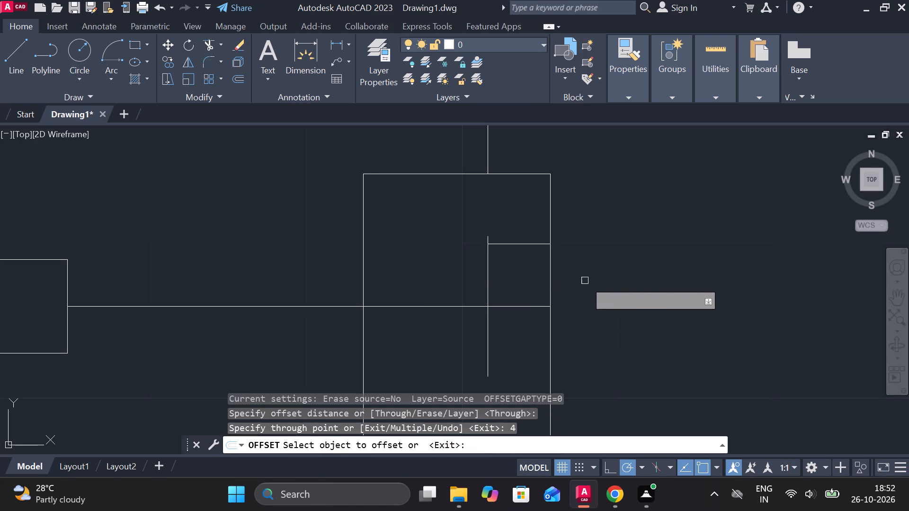
click(533, 303)
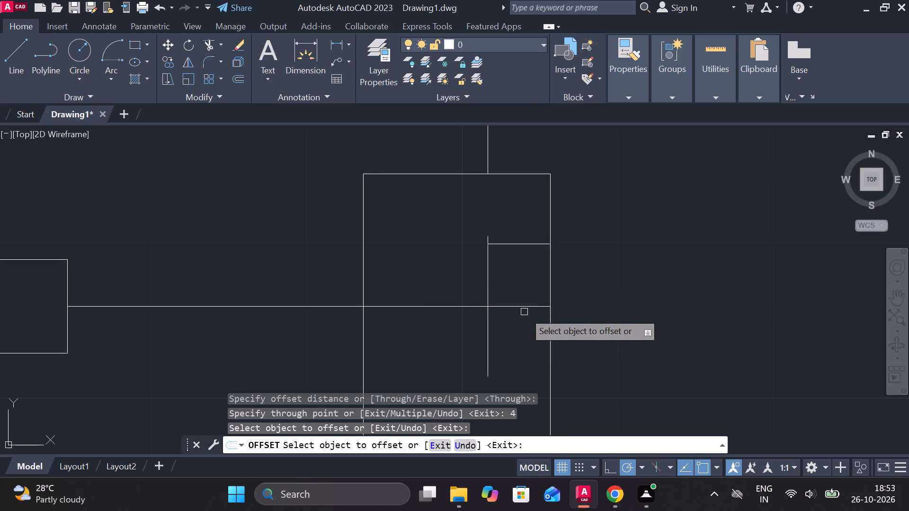
click(524, 308)
text(4)
key(space)
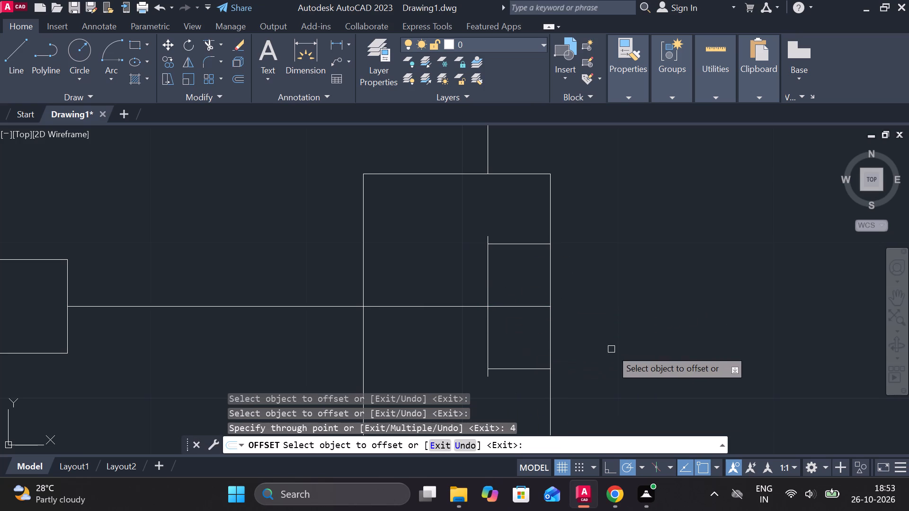
key(Escape)
Trim the inner vertical line's overhangs beyond the two offset lines, plus the overlapping short segment on the centre line.
text(tr)
key(space)
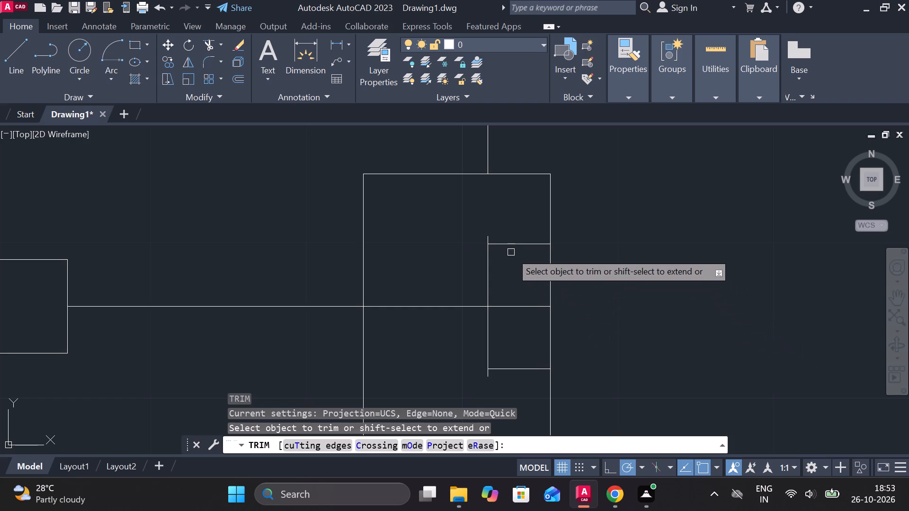
click(487, 240)
click(488, 379)
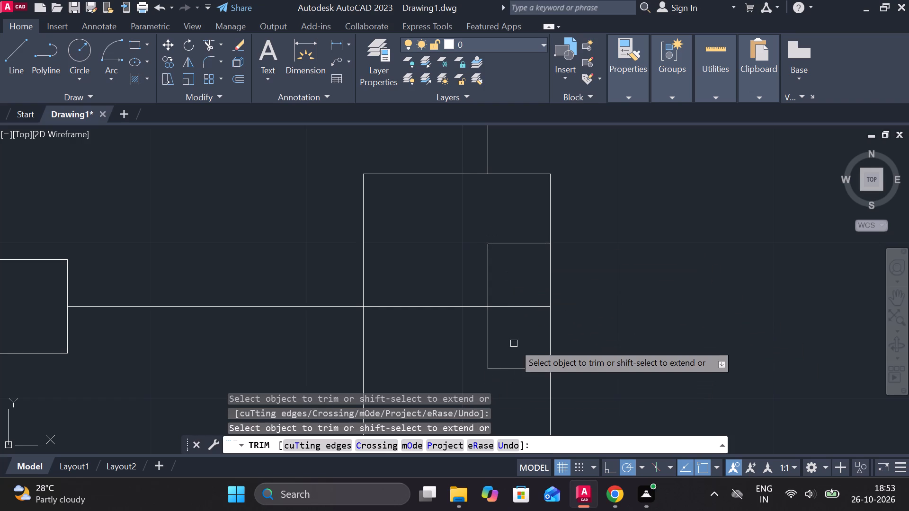
click(515, 308)
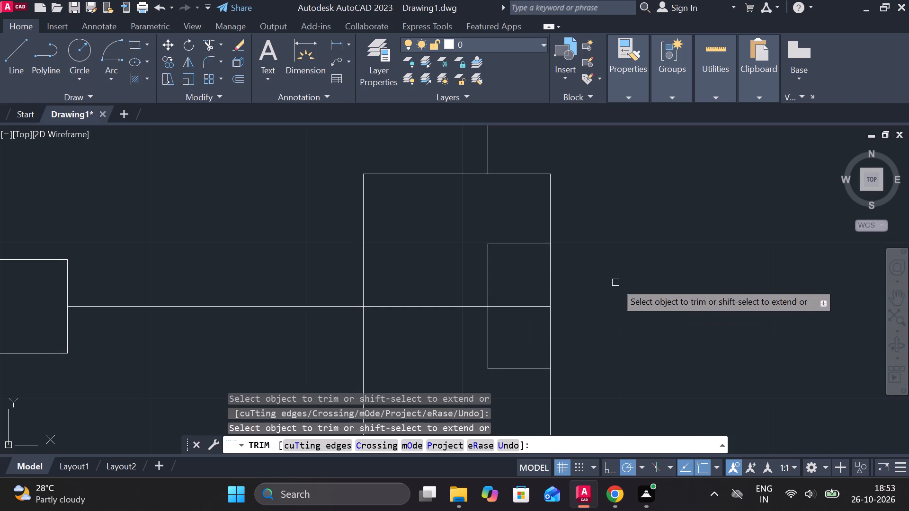
key(Escape)
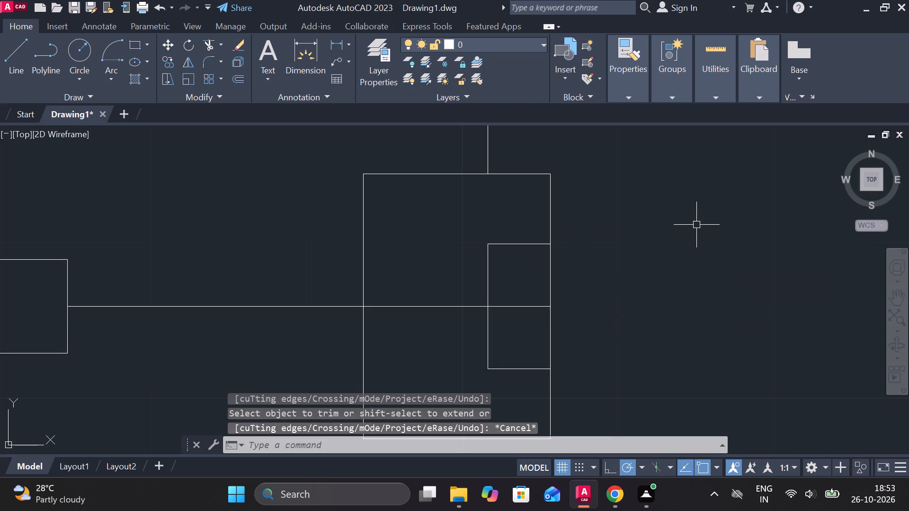
From 4.5 above the centre on the inner vertical line, draw lines 14 leftward, 9 down, 14 rightward, then up to the small rectangle's lower corner.
key(l)
key(Return)
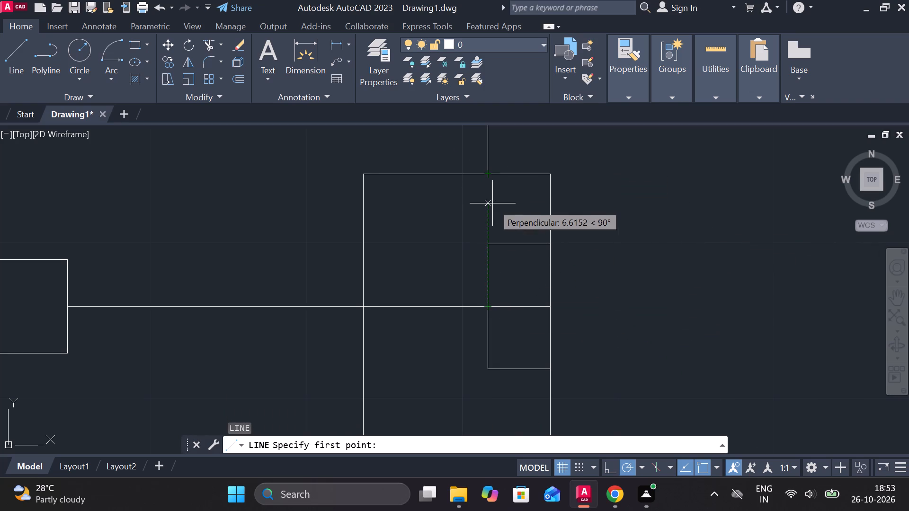
text(4.5)
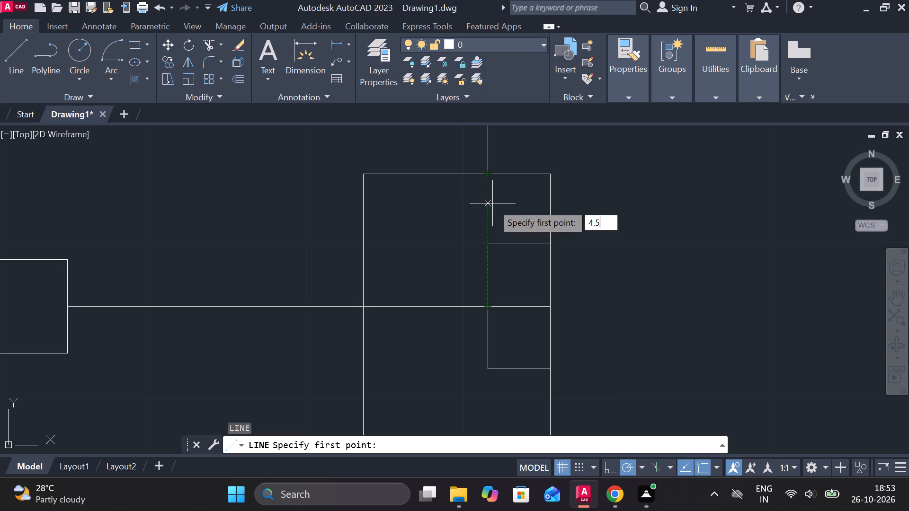
key(Return)
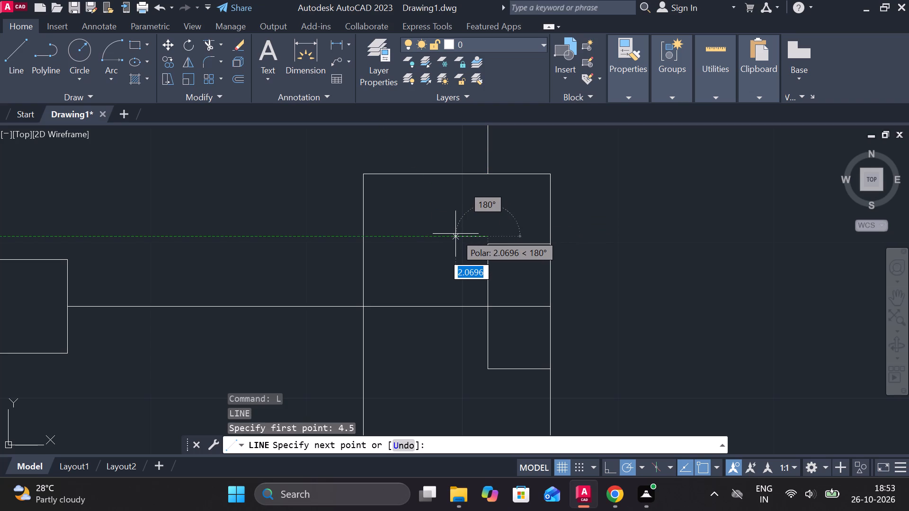
text(14)
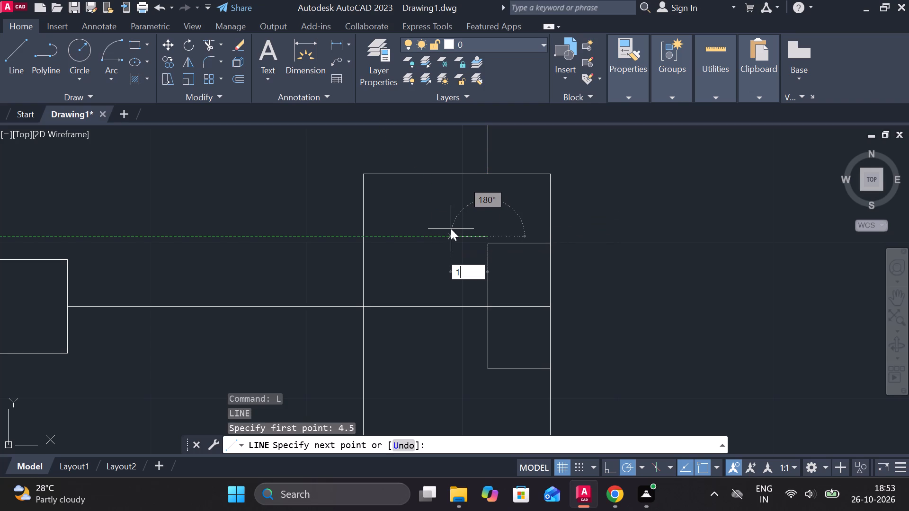
key(space)
middle_drag(356, 311, 419, 298)
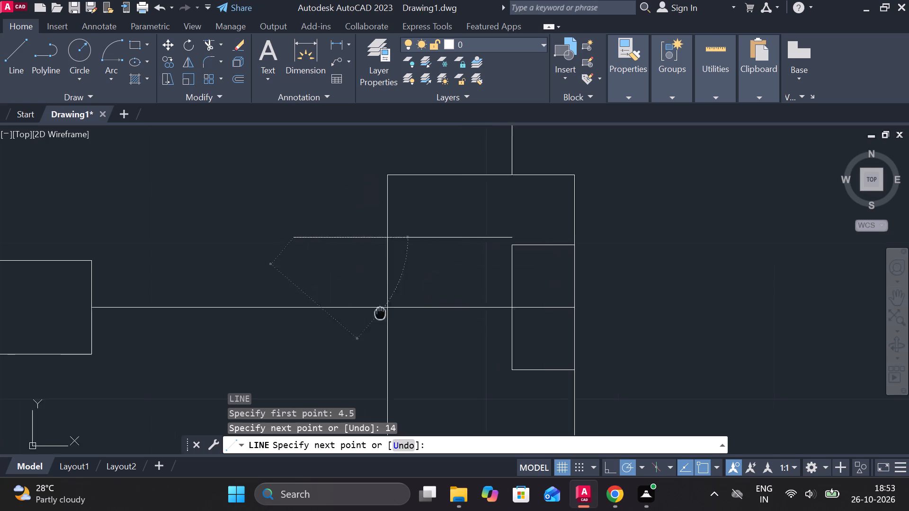
middle_drag(419, 298, 439, 278)
key(9)
key(Return)
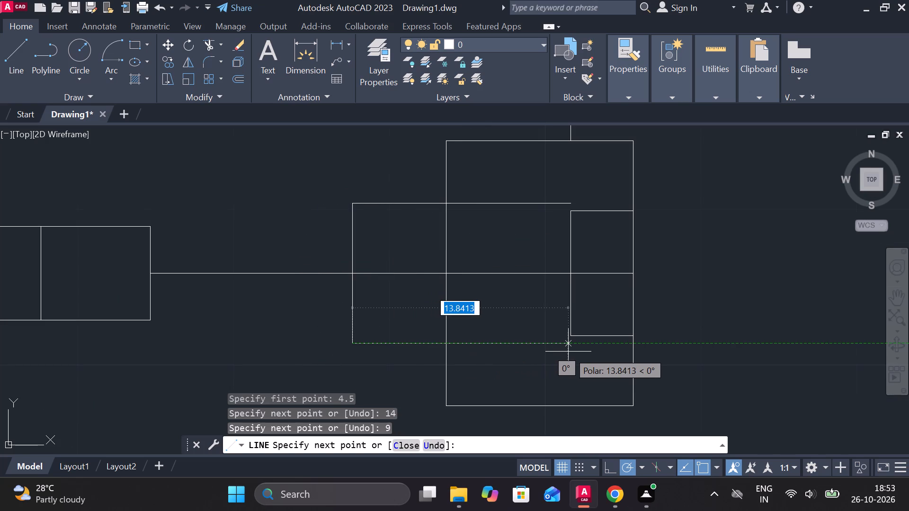
text(14)
key(space)
scroll(570, 349, up, 2)
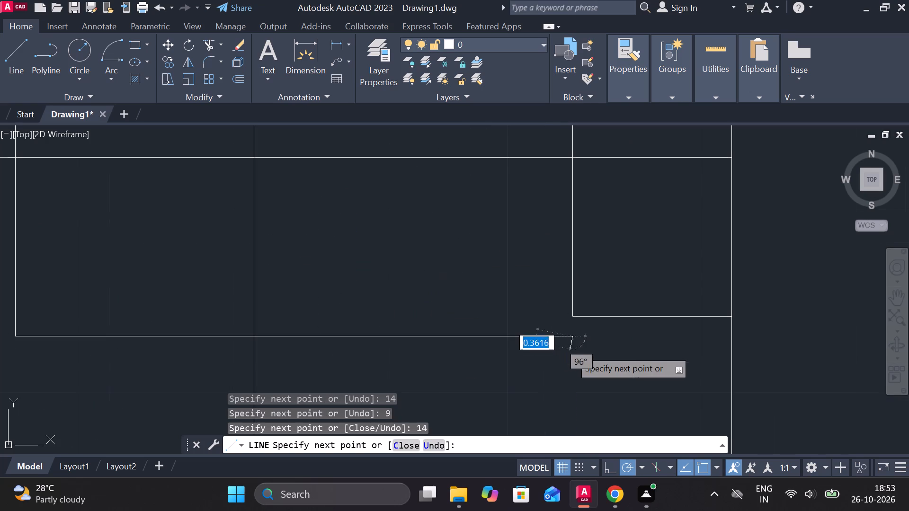
click(575, 318)
key(Escape)
Draw a short vertical line from the small rectangle's upper-left corner to the right end of the 14-long upper line.
middle_drag(599, 282, 578, 373)
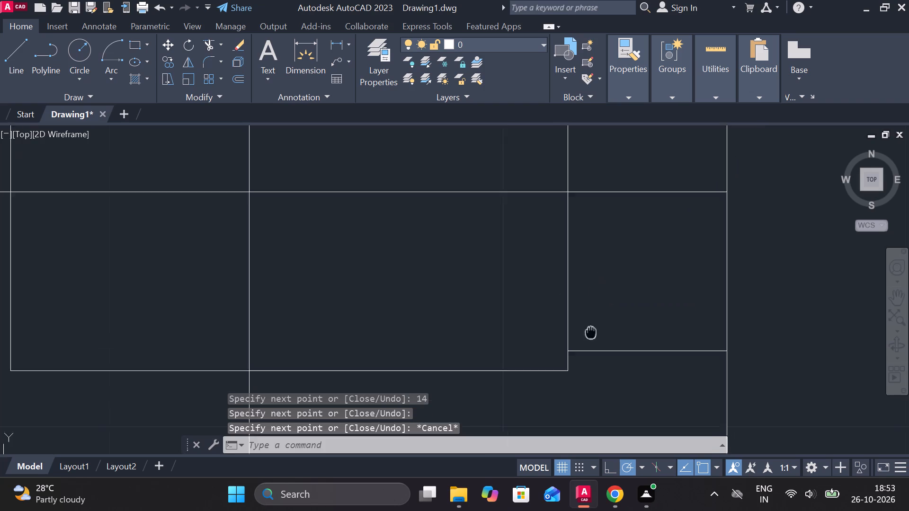
middle_drag(578, 373, 576, 385)
scroll(570, 251, down, 3)
scroll(570, 245, up, 2)
key(space)
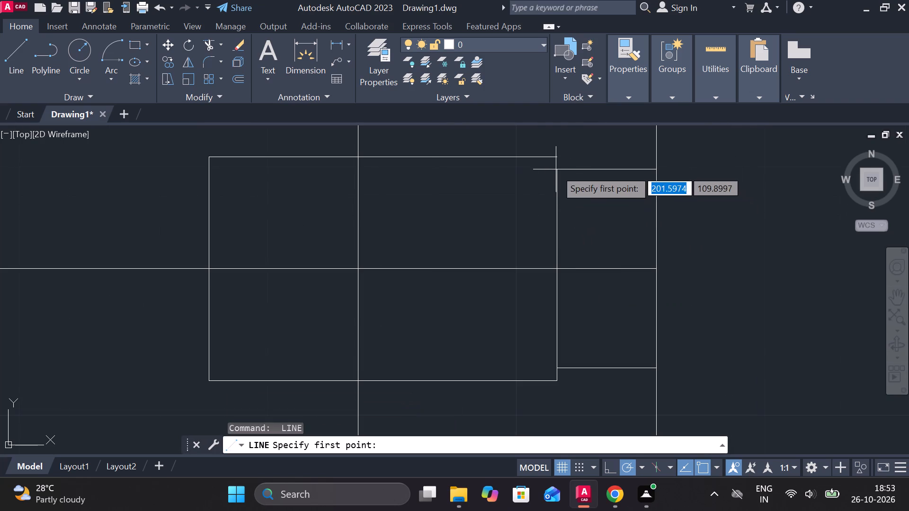
click(557, 165)
click(558, 157)
key(Escape)
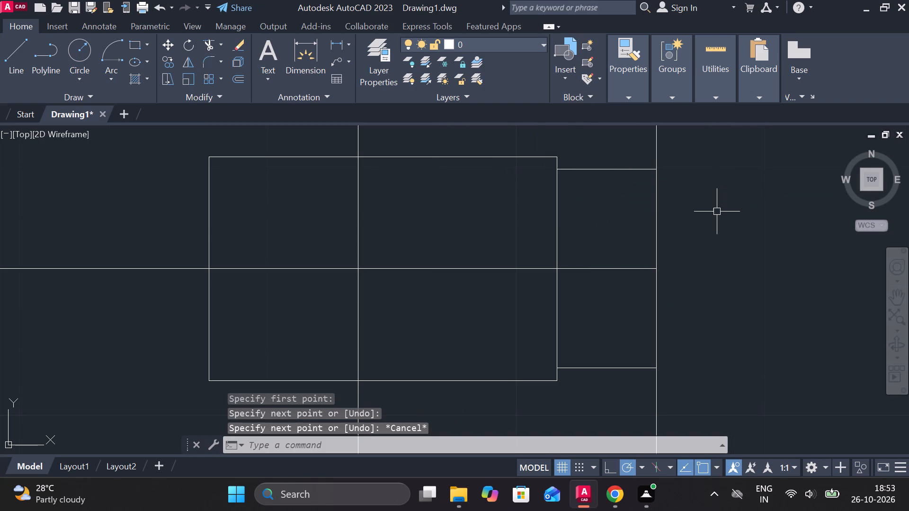
Erase the 9-long left vertical edge of the 14 by 9 outline.
scroll(738, 221, down, 1)
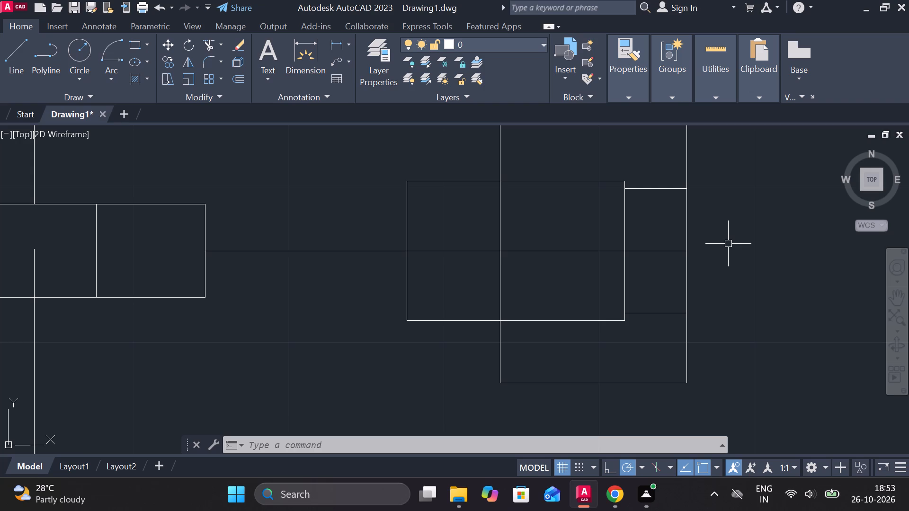
click(407, 225)
text(e)
key(space)
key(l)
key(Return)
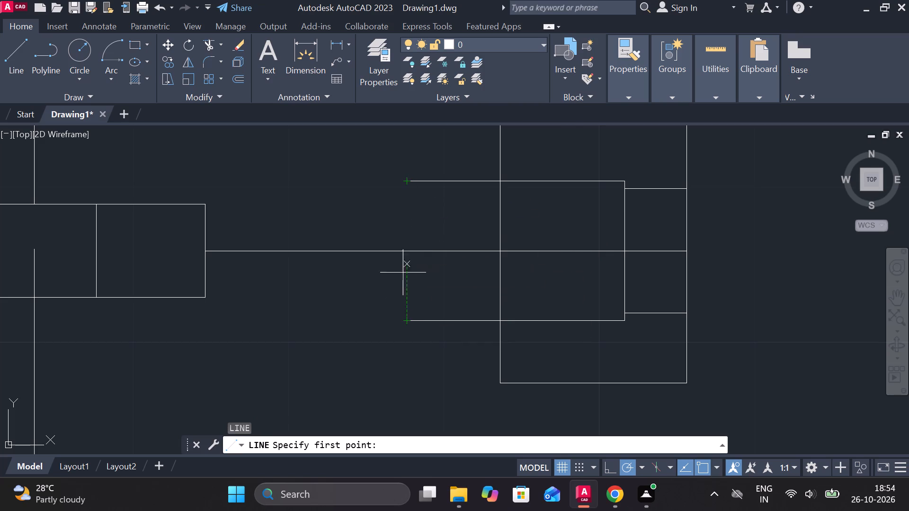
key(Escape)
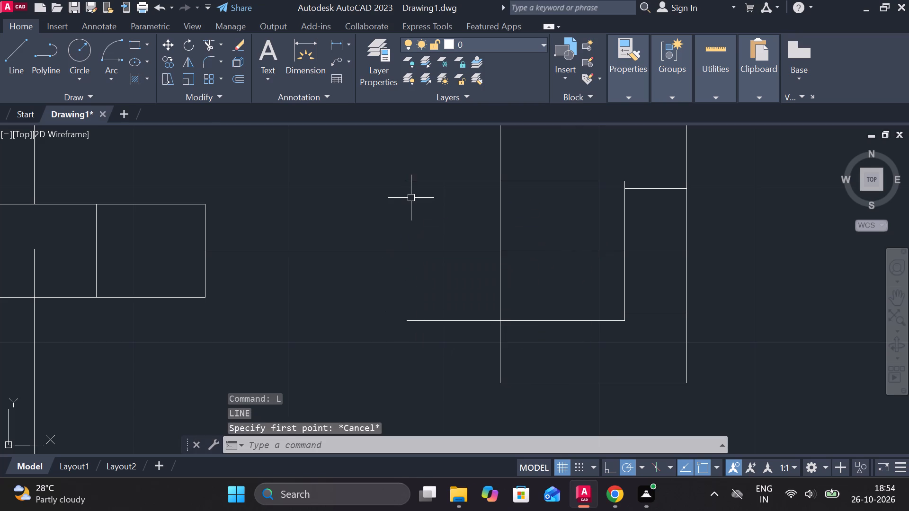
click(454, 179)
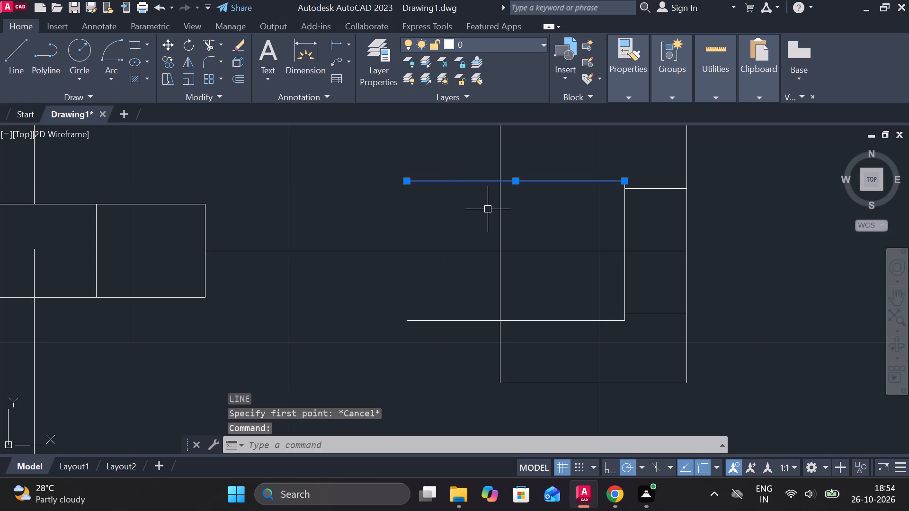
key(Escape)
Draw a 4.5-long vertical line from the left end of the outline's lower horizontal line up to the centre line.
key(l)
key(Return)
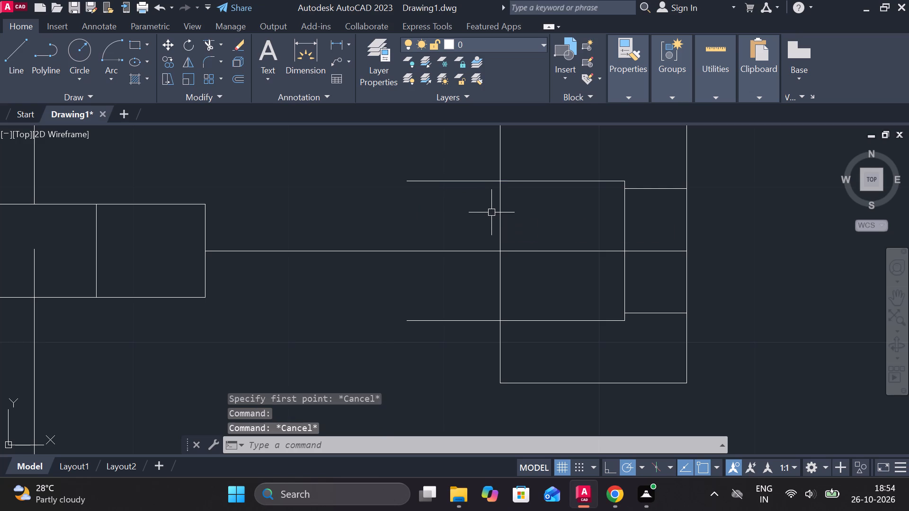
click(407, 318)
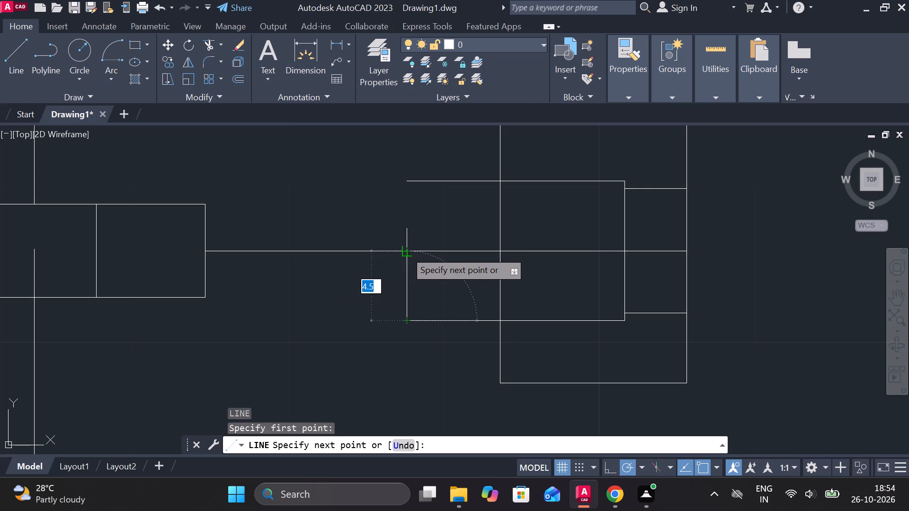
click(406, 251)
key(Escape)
Draw a vertical line 4 long upward from the centre line at the outline's left end.
key(l)
key(Return)
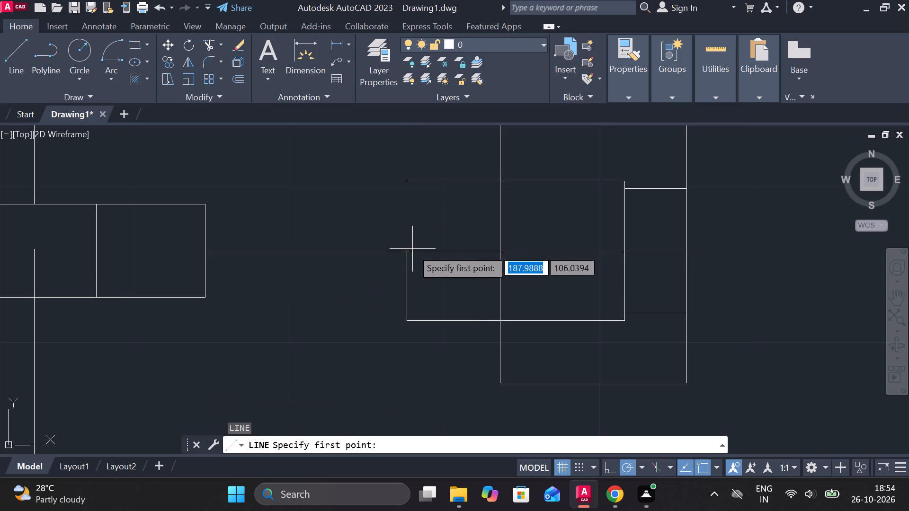
click(410, 249)
text(4)
key(space)
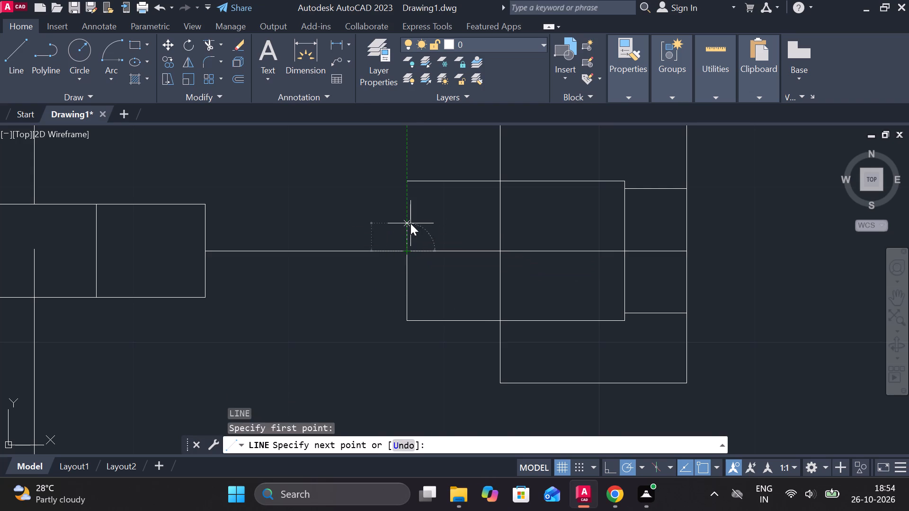
key(Escape)
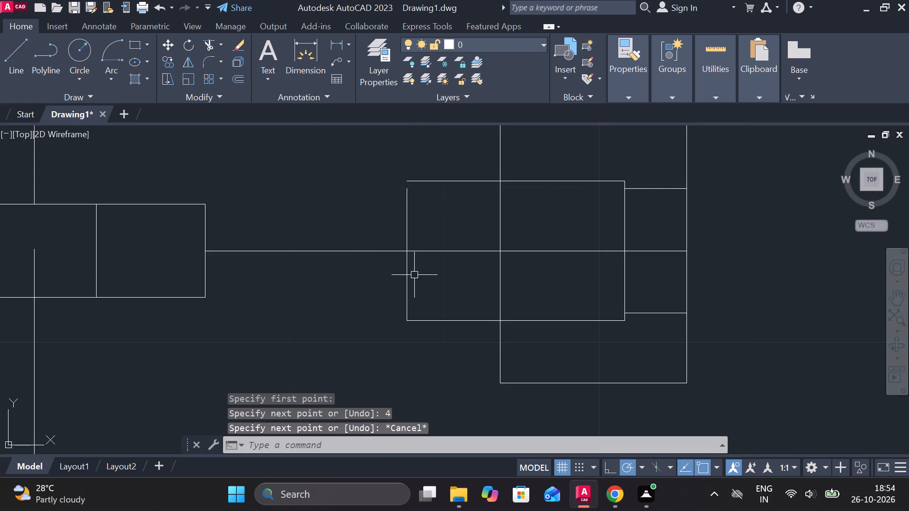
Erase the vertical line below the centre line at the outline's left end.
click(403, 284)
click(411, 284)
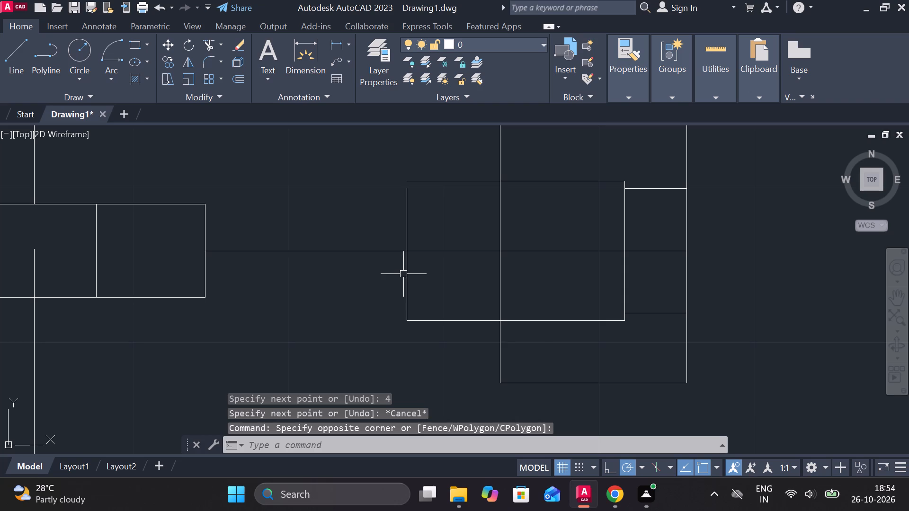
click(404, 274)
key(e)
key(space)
Draw a vertical line 4 long downward from the centre line at the outline's left end.
key(l)
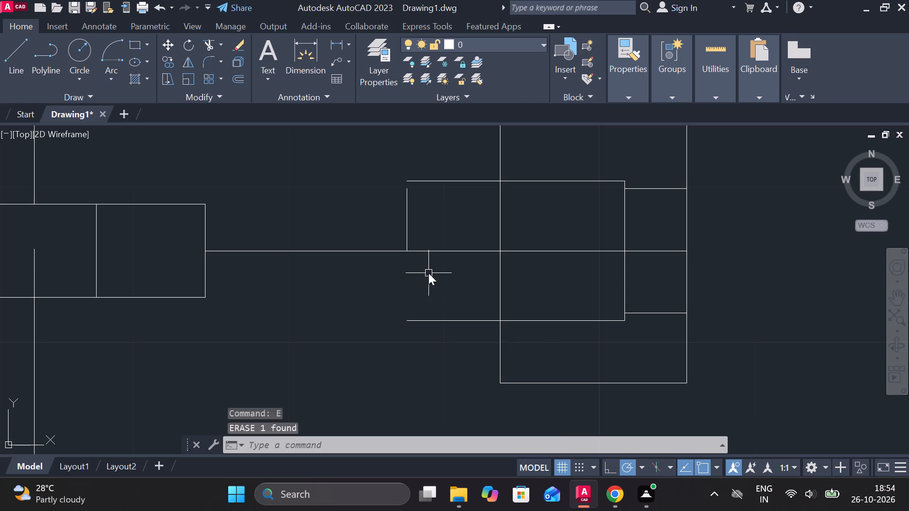
key(Return)
click(409, 253)
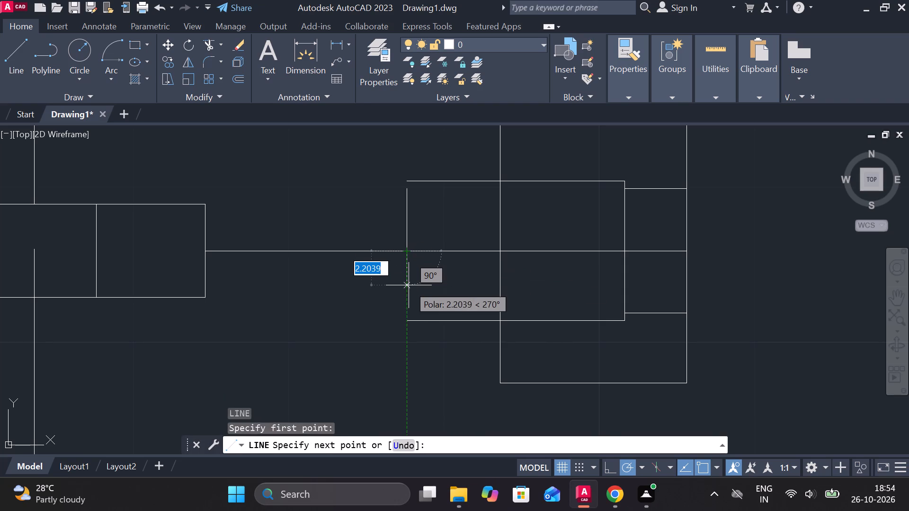
text(4)
key(space)
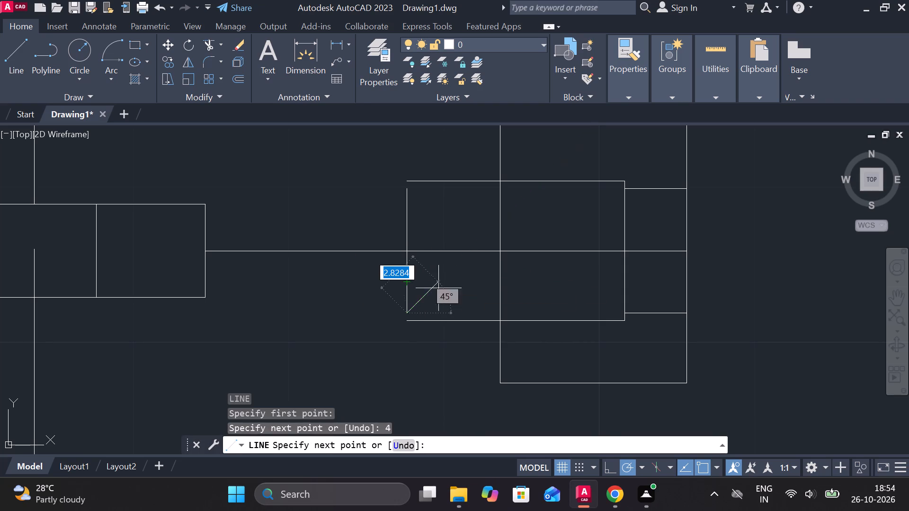
Draw a sloping line from the lower end of the outline's left vertical to the bottom of the shoulder line, about 14 long.
scroll(596, 320, up, 3)
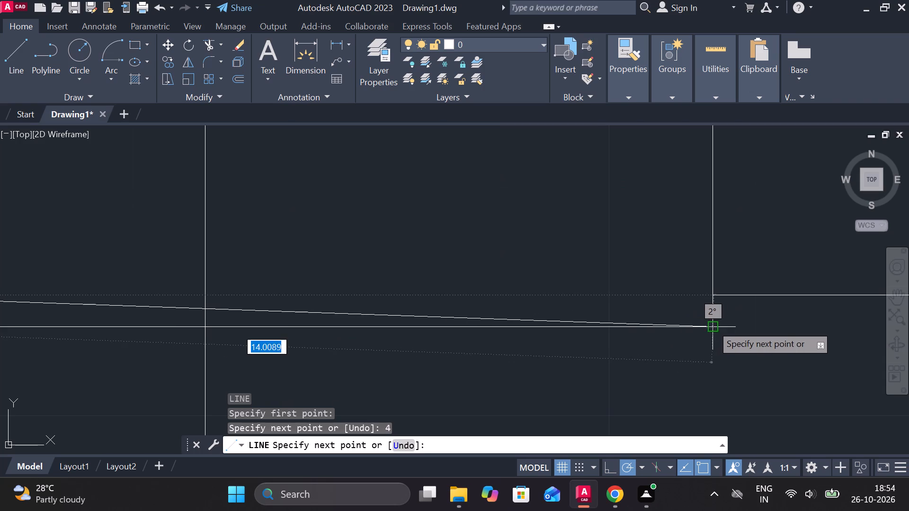
click(717, 324)
scroll(717, 319, down, 2)
key(Escape)
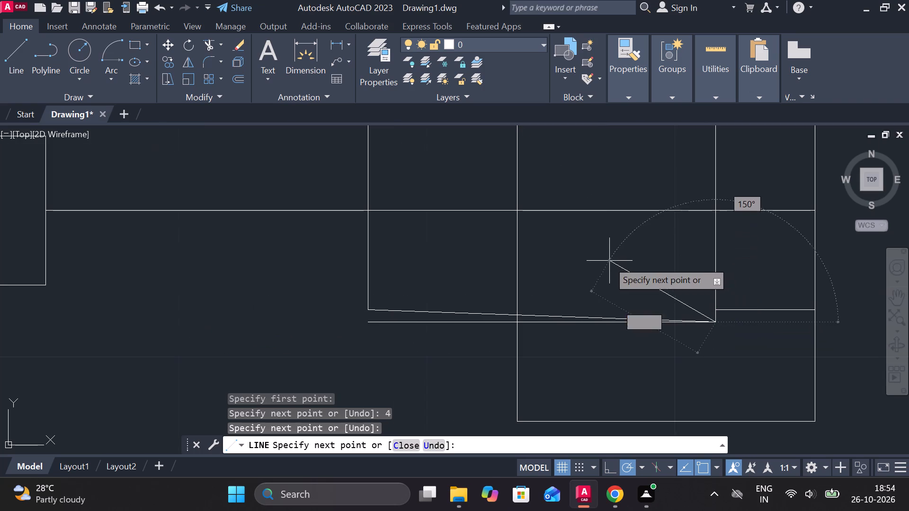
Draw a sloping line from the upper end of the outline's left vertical to the top of the shoulder line.
middle_drag(599, 257, 623, 325)
scroll(592, 280, down, 1)
scroll(509, 213, up, 2)
scroll(514, 213, down, 3)
scroll(533, 208, up, 1)
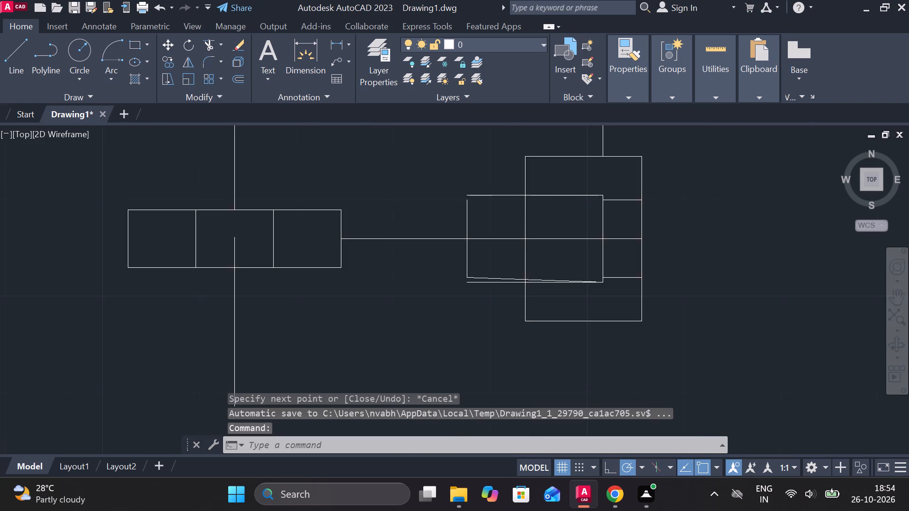
scroll(533, 208, up, 1)
middle_drag(532, 208, 545, 265)
key(space)
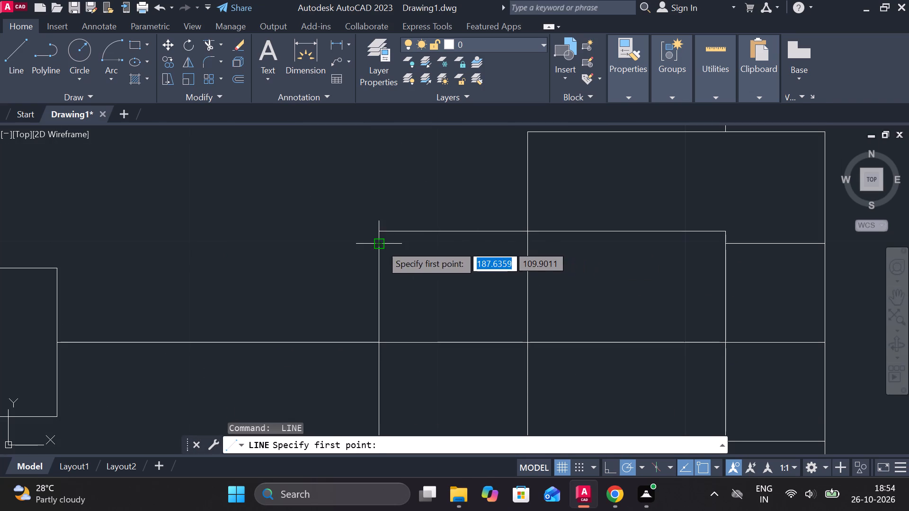
click(381, 245)
click(721, 228)
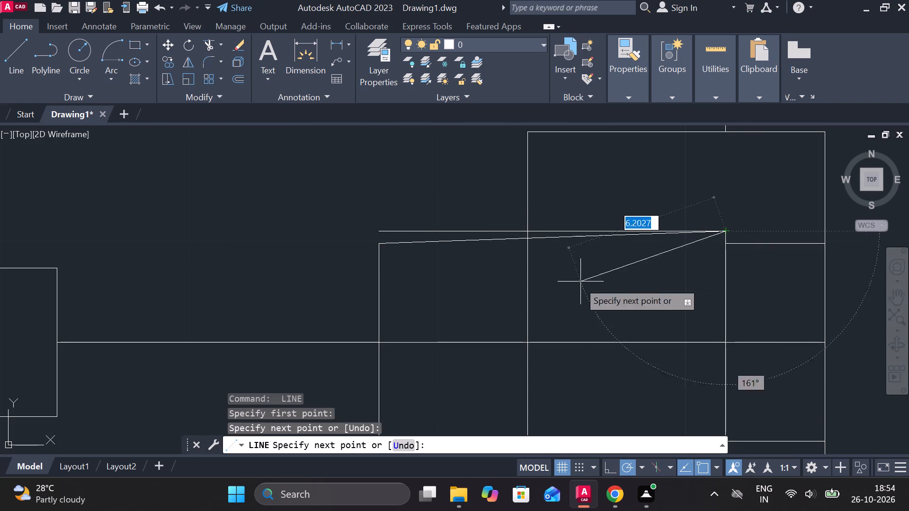
key(Escape)
Erase the outline's upper and lower long horizontal lines beside the new sloping lines.
click(464, 232)
scroll(511, 245, down, 2)
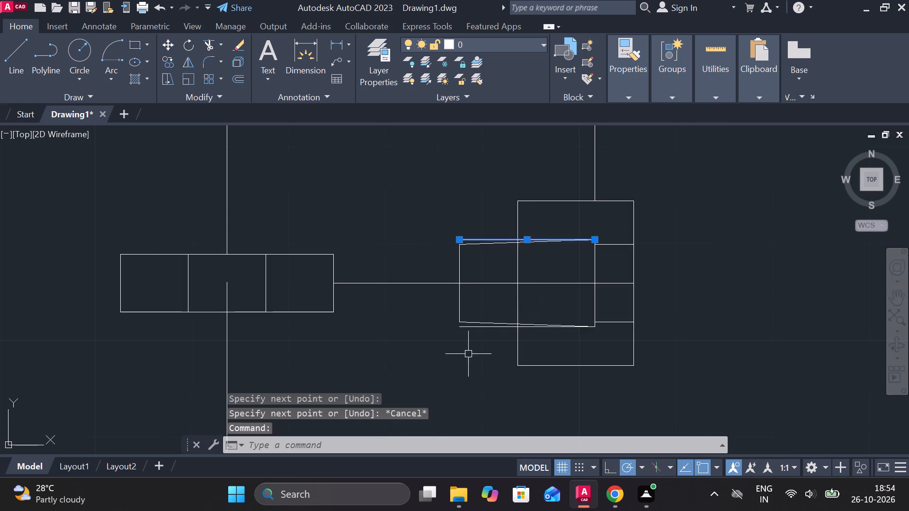
click(472, 326)
key(e)
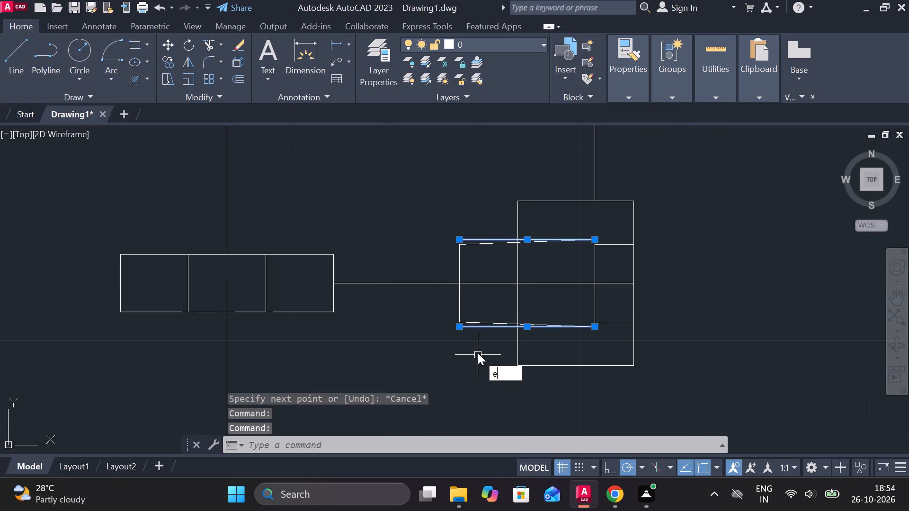
key(space)
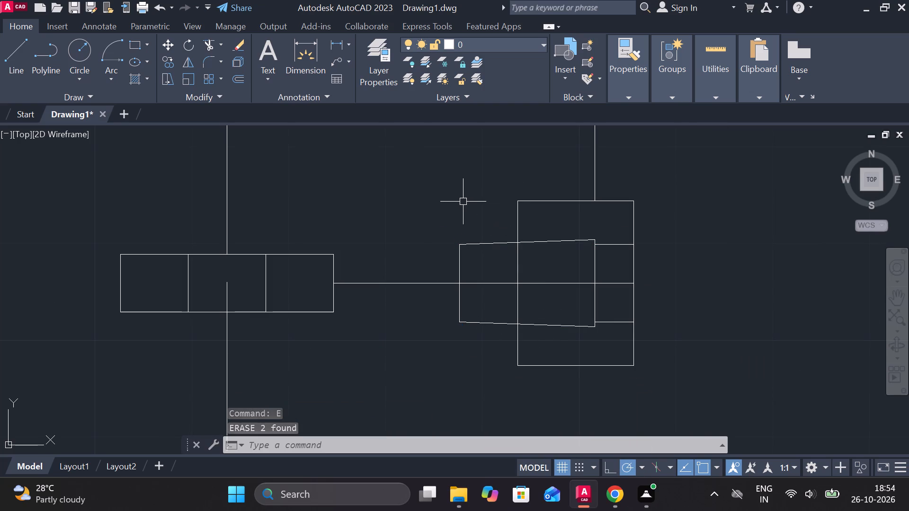
Draw a line about 8.8 long at 45° from the tapered outline's upper-left corner, down and left across the centre line.
key(l)
key(Return)
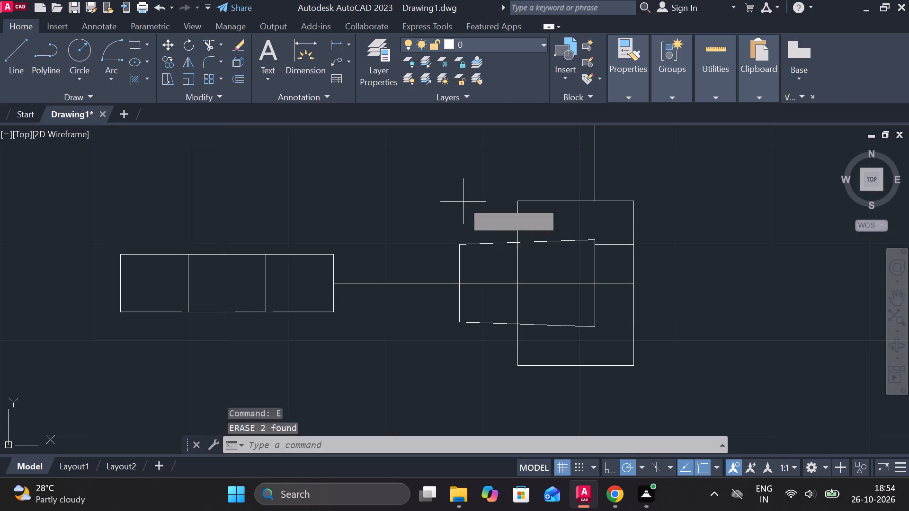
click(457, 240)
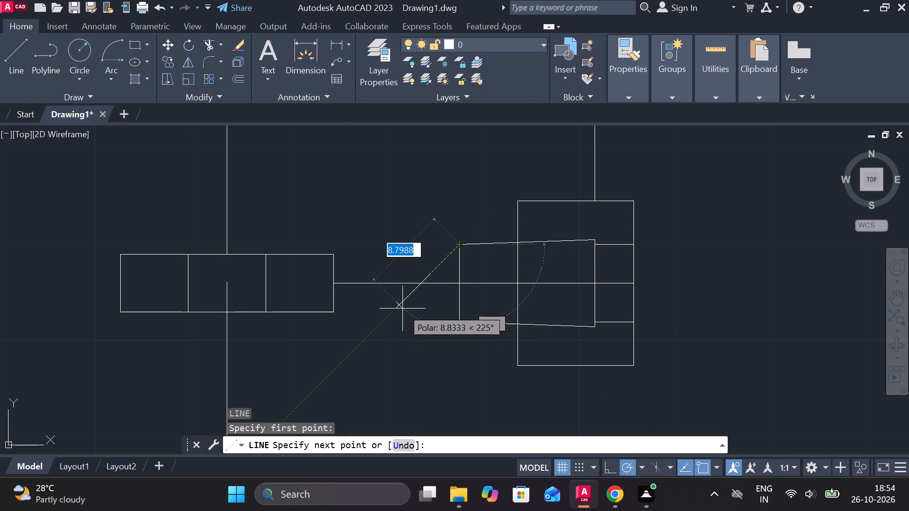
click(402, 308)
key(Escape)
key(c)
key(Escape)
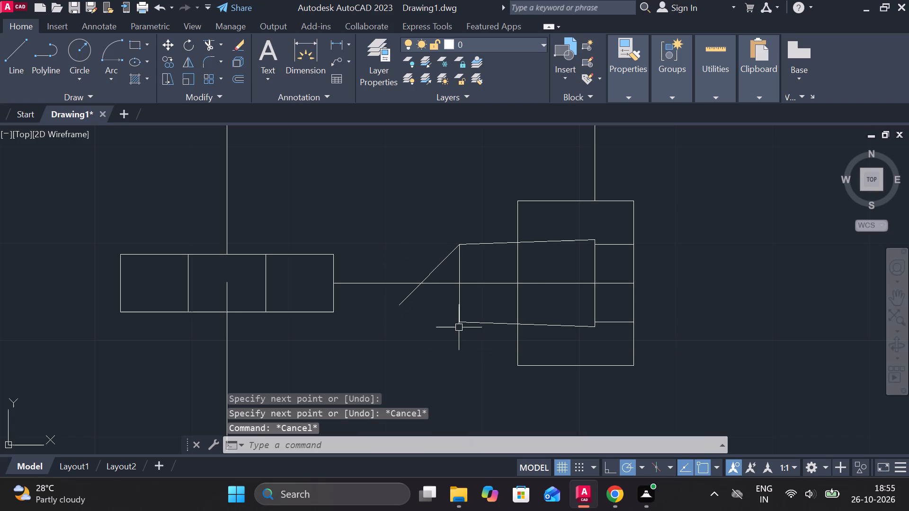
Draw a line about 10.8 long at 135° from the tapered outline's lower-left corner, up and left across the centre line.
key(space)
click(459, 327)
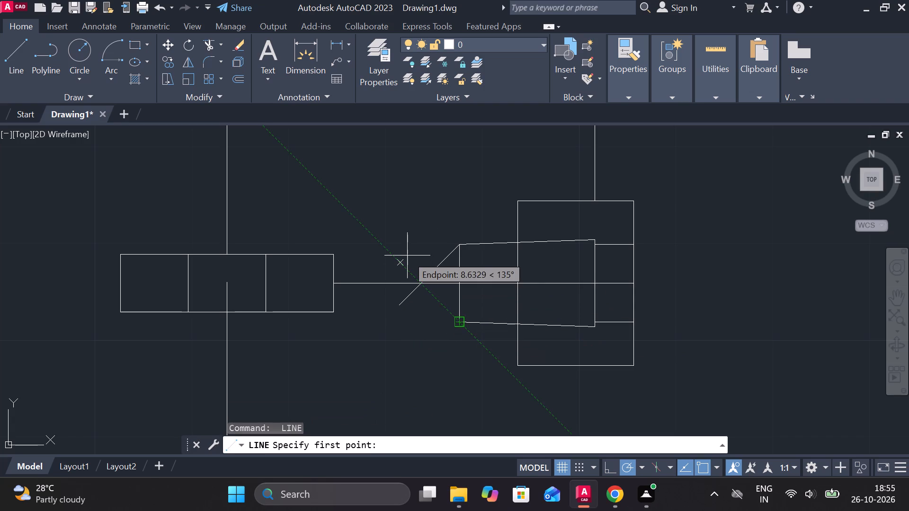
click(407, 255)
key(Escape)
key(space)
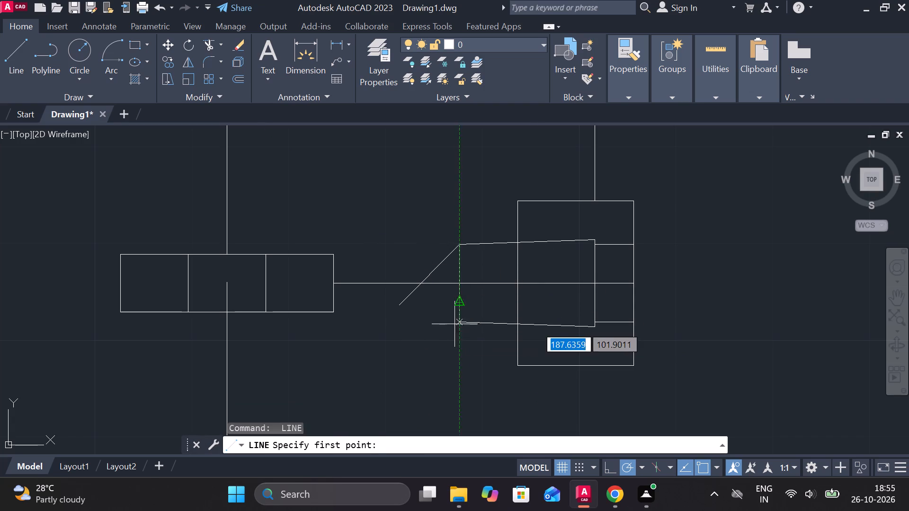
click(455, 326)
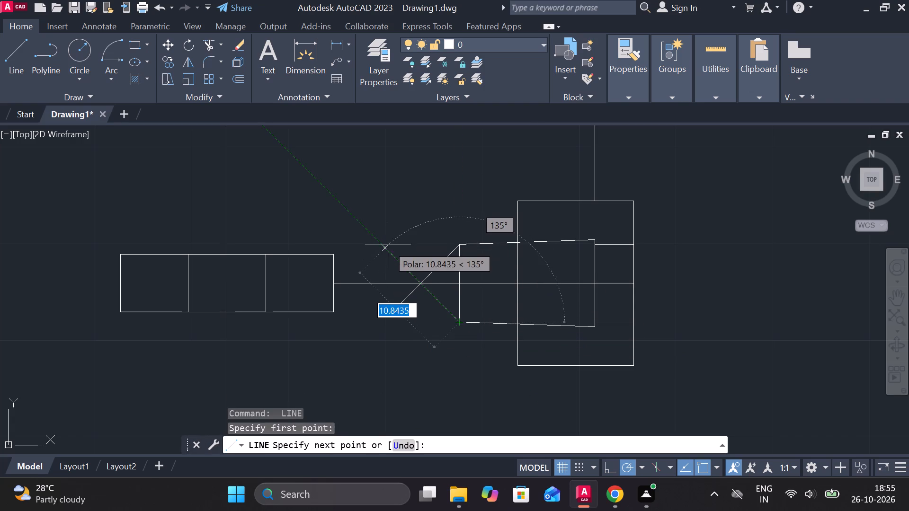
click(388, 245)
key(Escape)
Trim both angled lines beyond their crossing on the centre line to form a pointed tip.
text(tr)
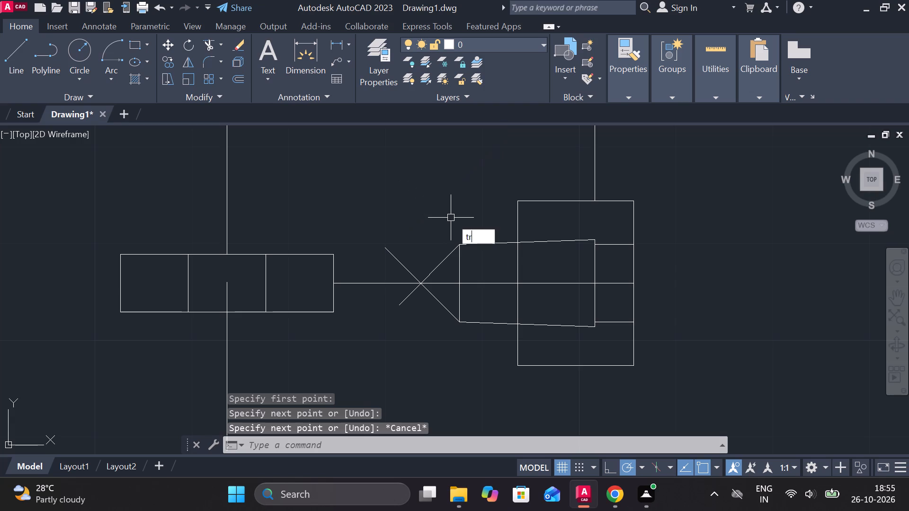
key(space)
drag(414, 236, 407, 275)
click(410, 297)
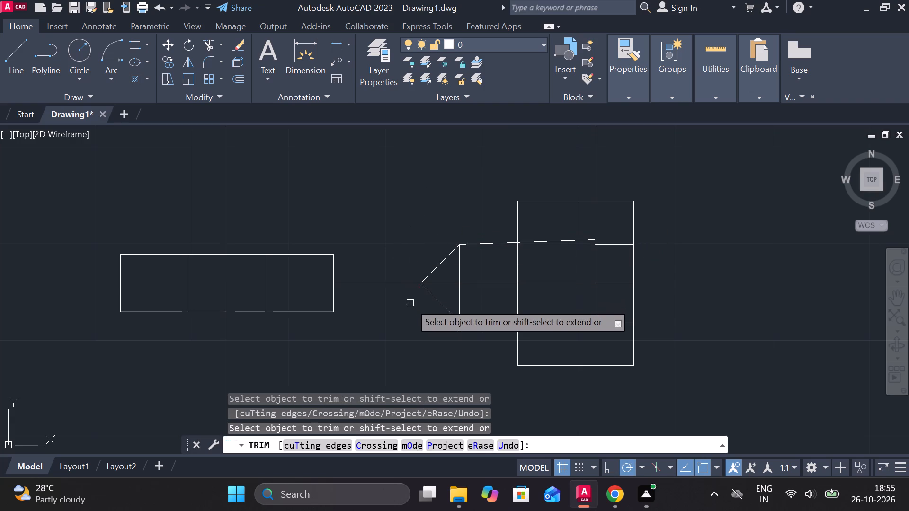
scroll(413, 322, down, 2)
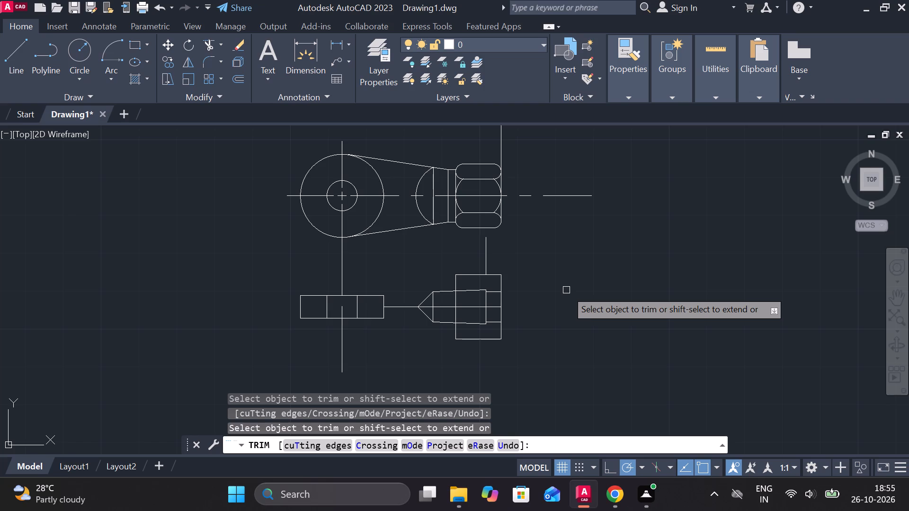
key(Escape)
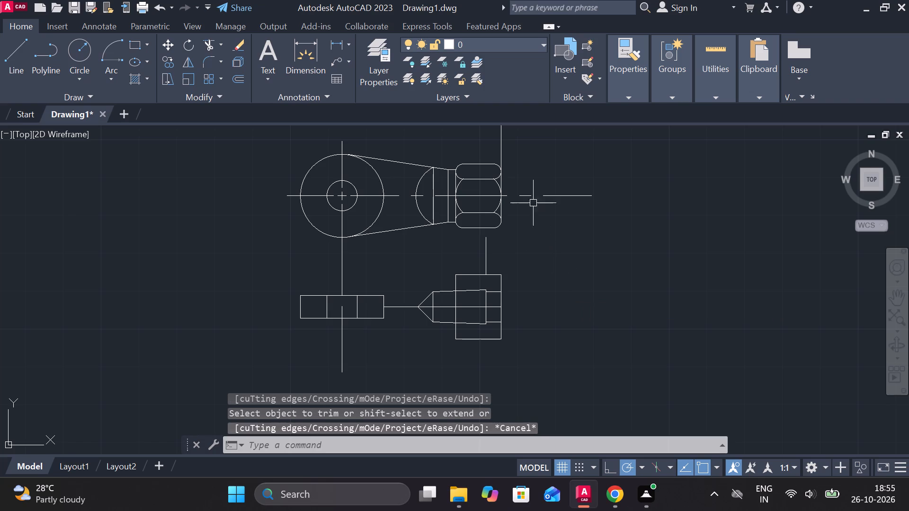
Copy the upper view's arc to the lower view, placing it where the tapered outline's left vertical meets the centre line.
click(419, 185)
text(co)
key(Return)
click(431, 195)
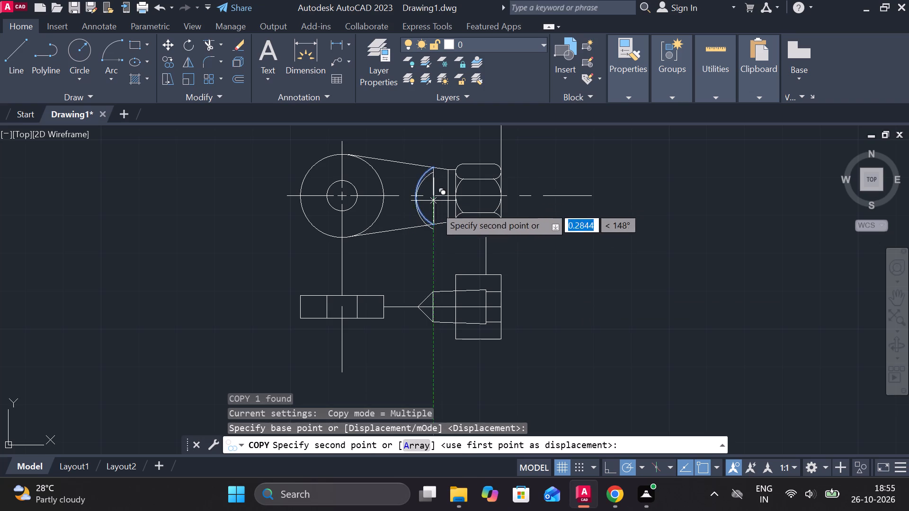
scroll(432, 305, up, 3)
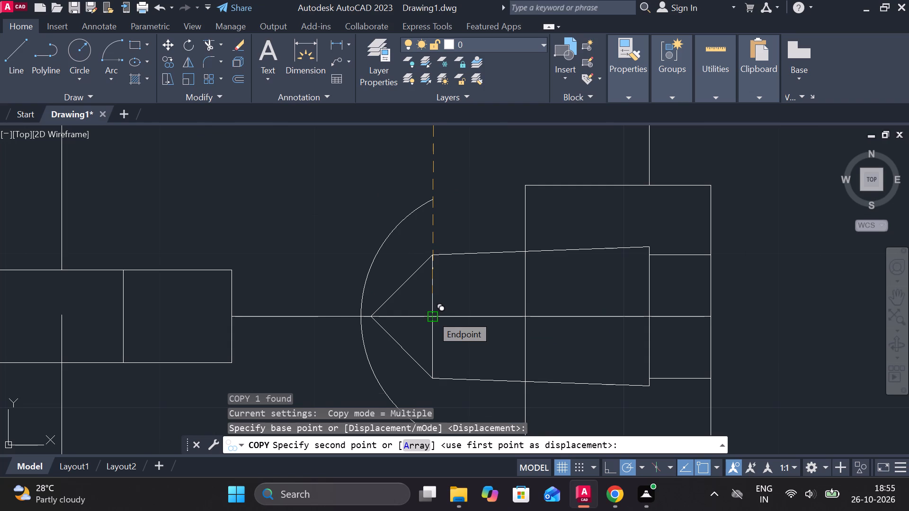
click(432, 315)
key(Escape)
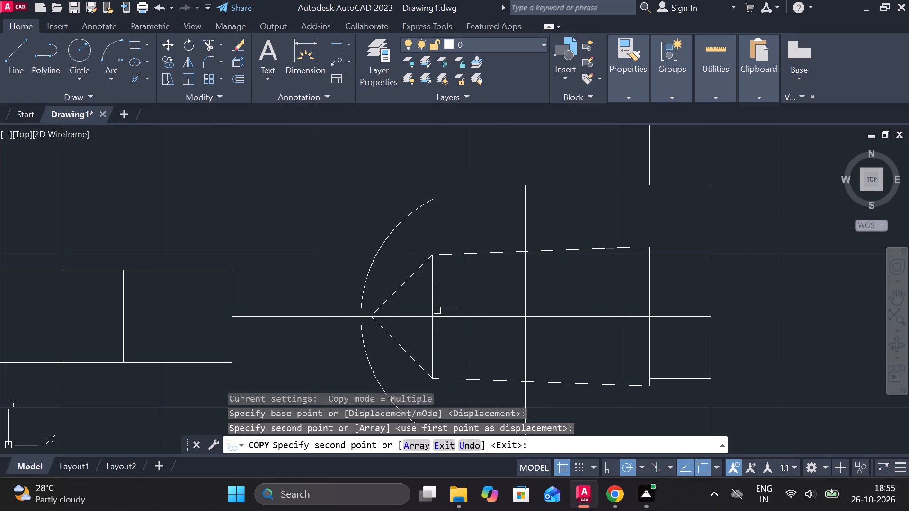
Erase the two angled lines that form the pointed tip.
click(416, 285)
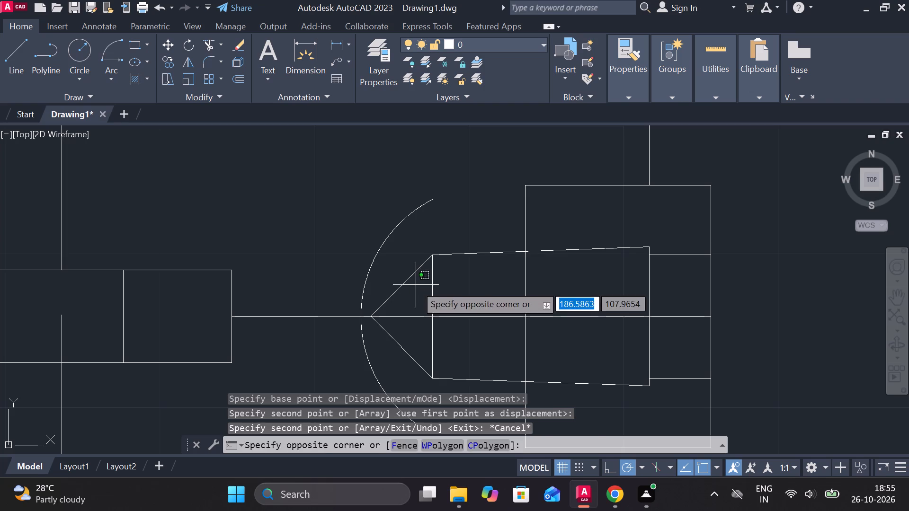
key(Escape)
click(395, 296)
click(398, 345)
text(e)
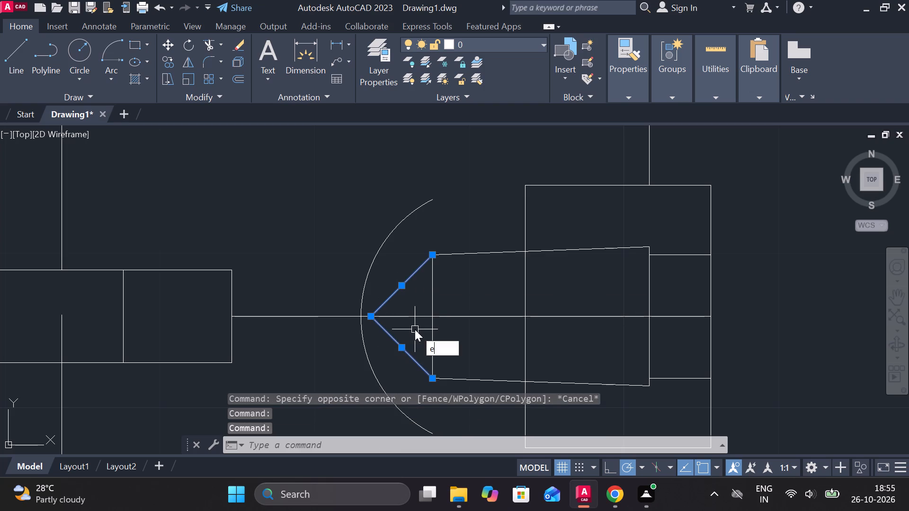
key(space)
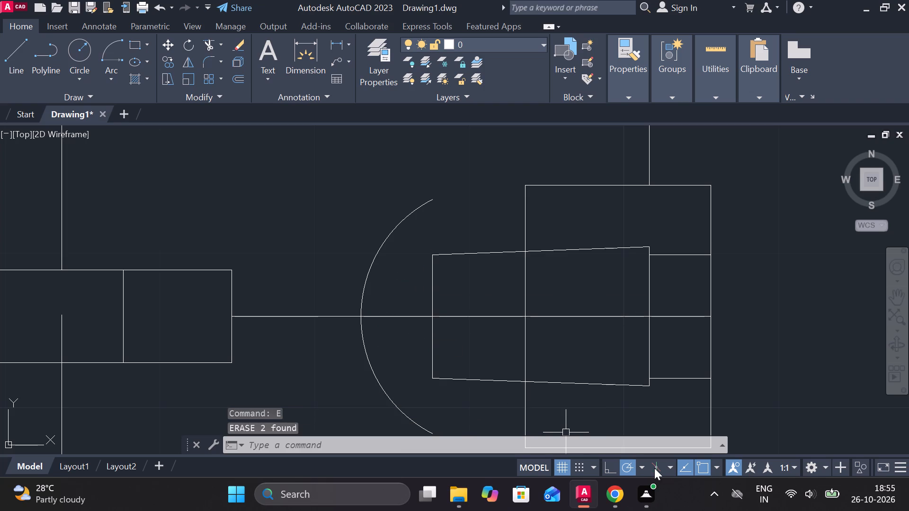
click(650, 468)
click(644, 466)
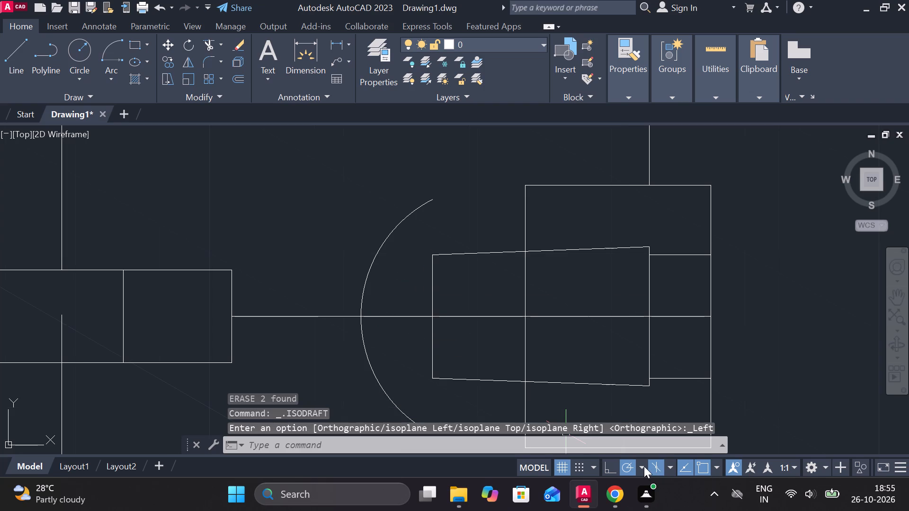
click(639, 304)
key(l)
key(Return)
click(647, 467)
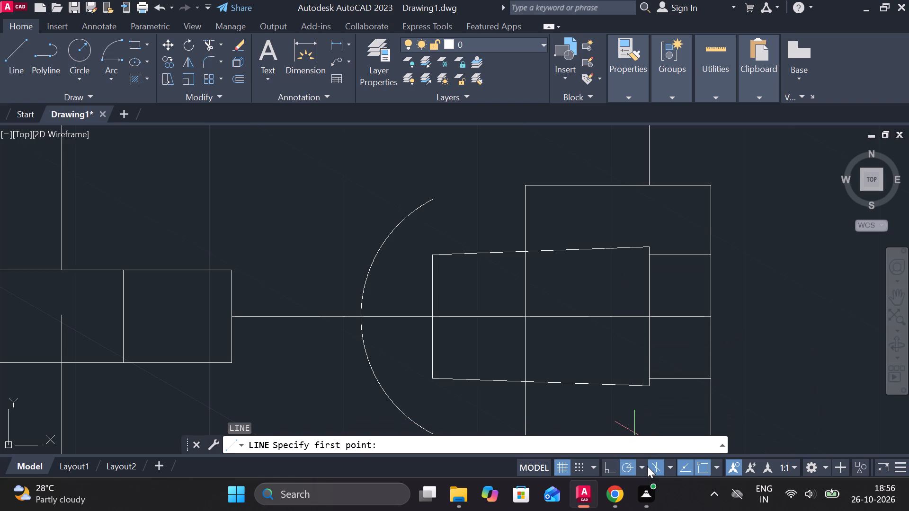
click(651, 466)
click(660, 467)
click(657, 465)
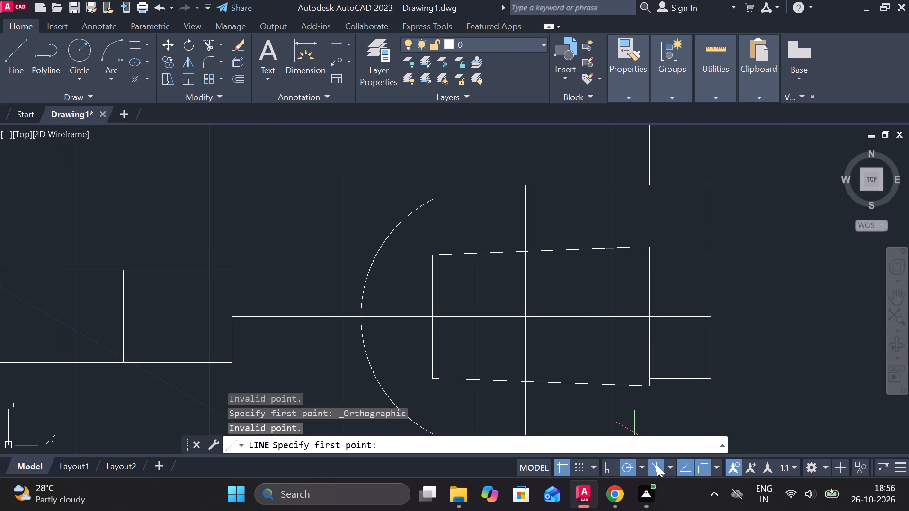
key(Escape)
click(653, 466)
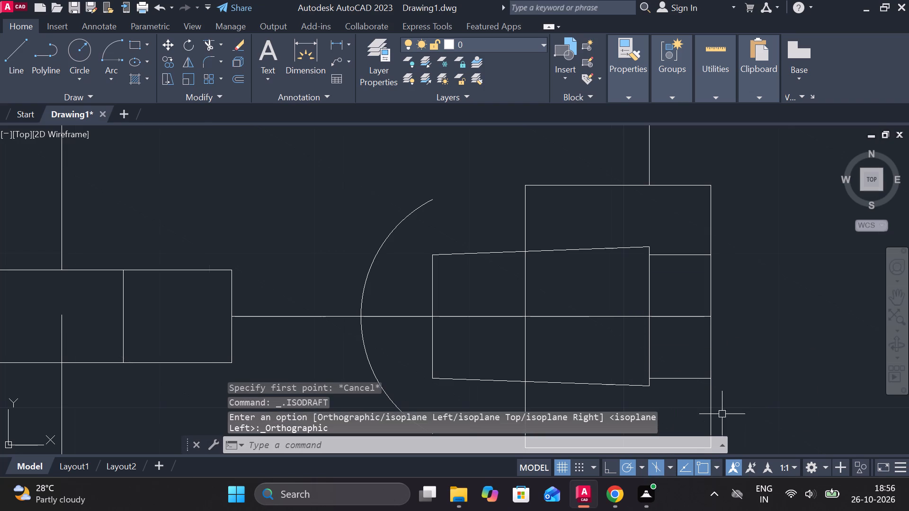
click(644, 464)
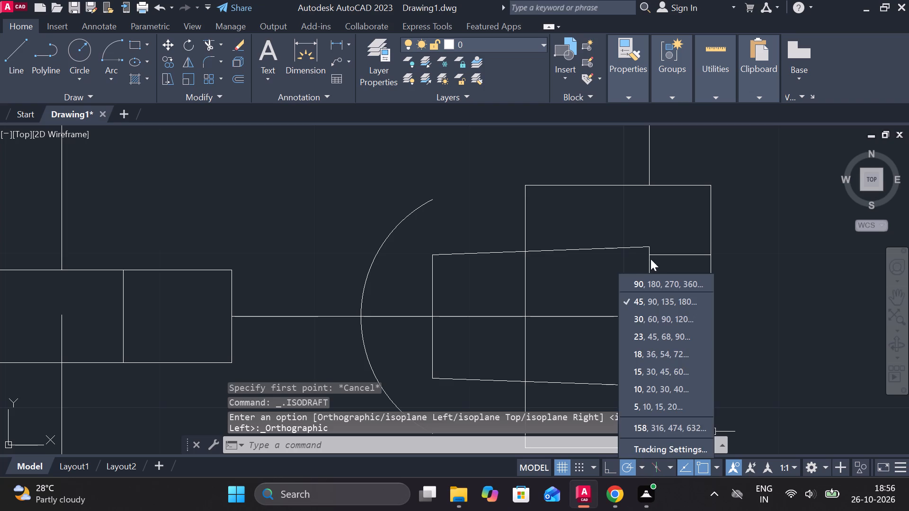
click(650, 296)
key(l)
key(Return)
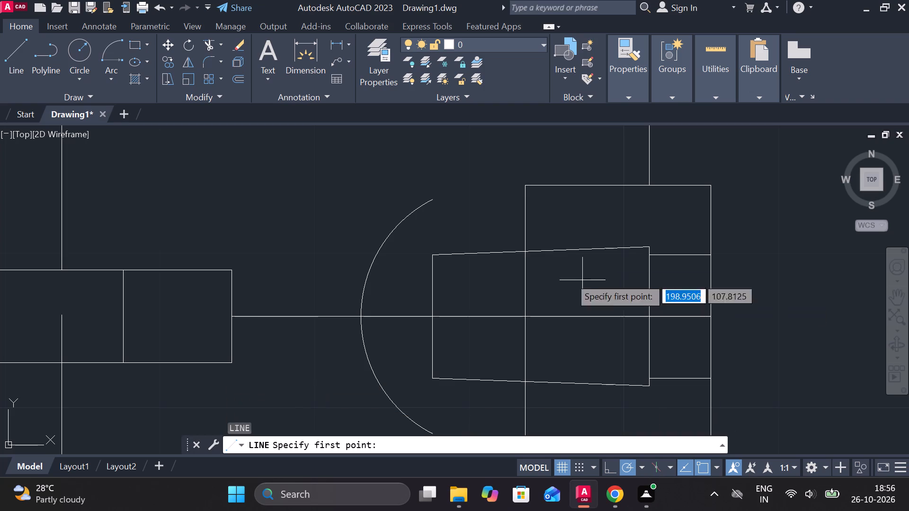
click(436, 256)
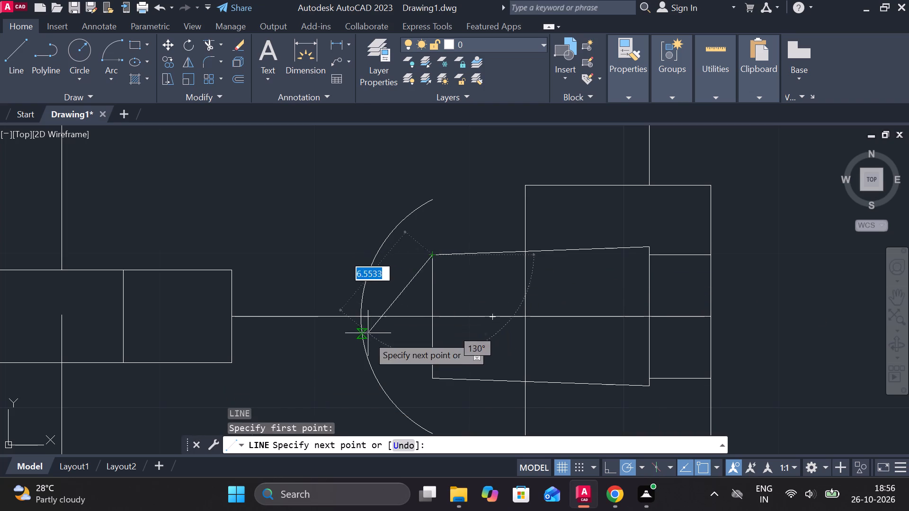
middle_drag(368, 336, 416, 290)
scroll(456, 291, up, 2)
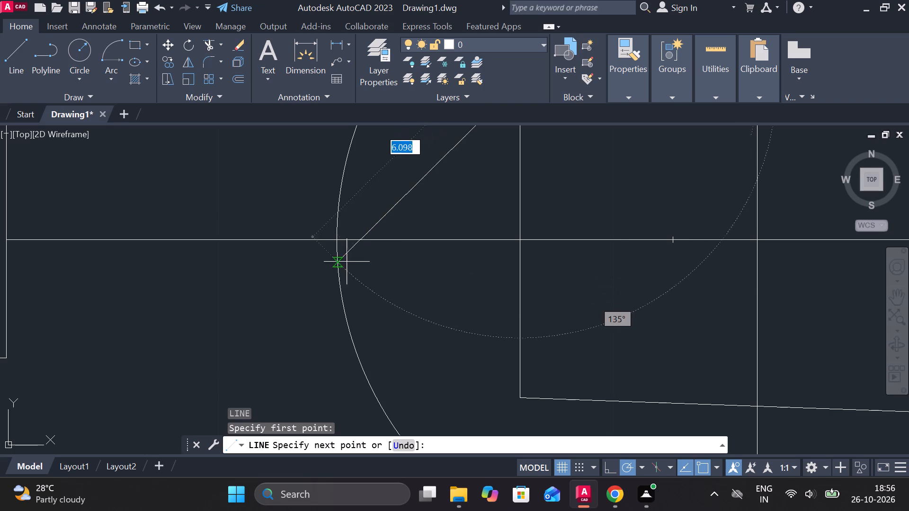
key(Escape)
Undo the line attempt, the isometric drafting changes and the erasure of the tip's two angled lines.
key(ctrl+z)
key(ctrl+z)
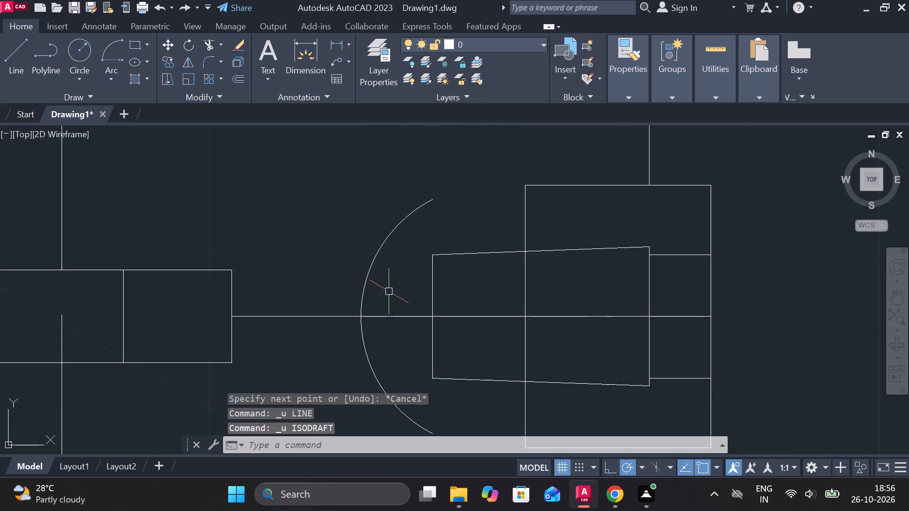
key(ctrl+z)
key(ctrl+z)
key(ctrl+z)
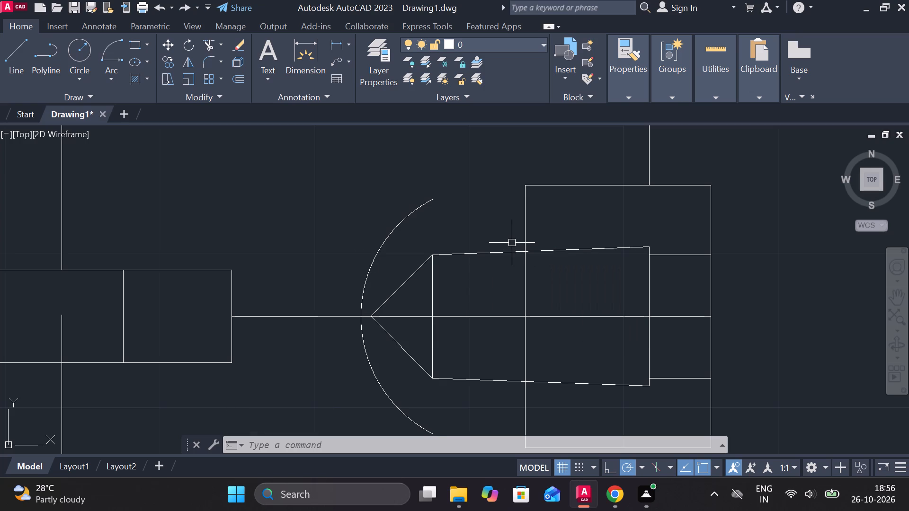
Draw a line along the lower view's centre line from the arc's leftmost point to the rectangle's right edge.
scroll(526, 272, down, 1)
scroll(467, 304, down, 2)
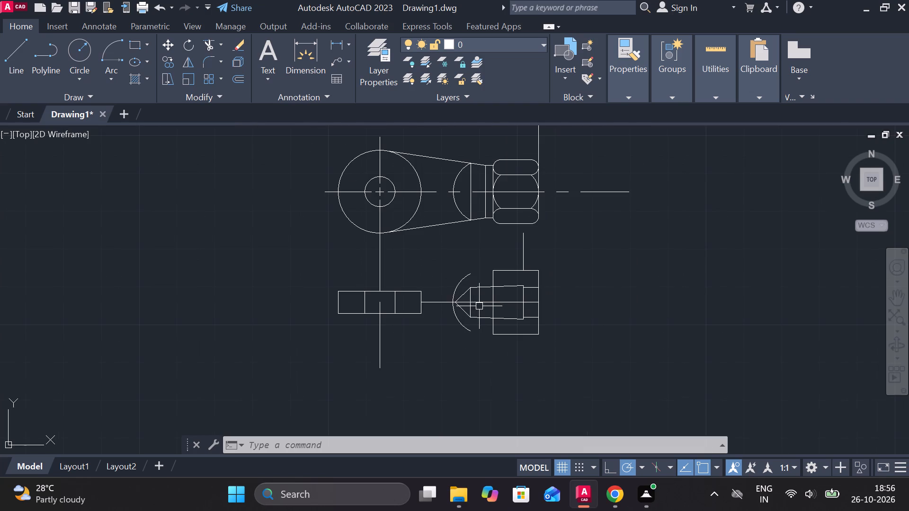
scroll(442, 303, up, 2)
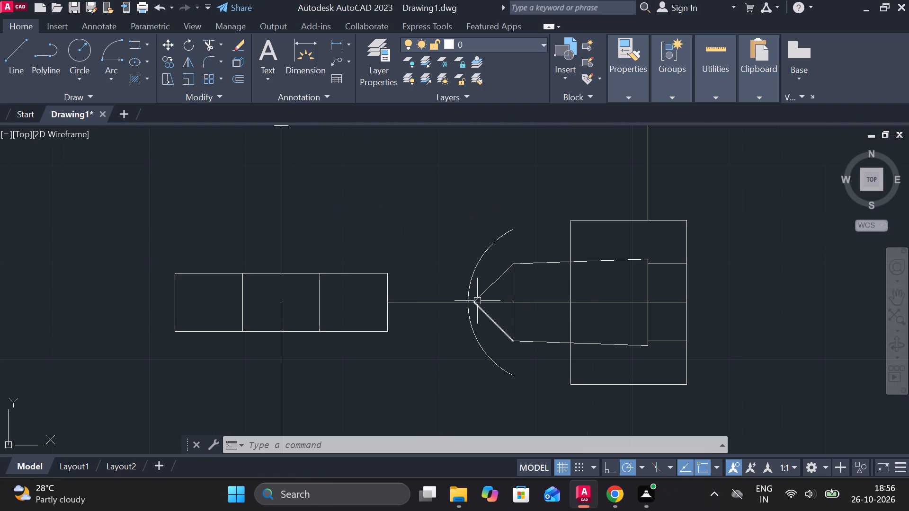
click(437, 302)
key(Escape)
key(l)
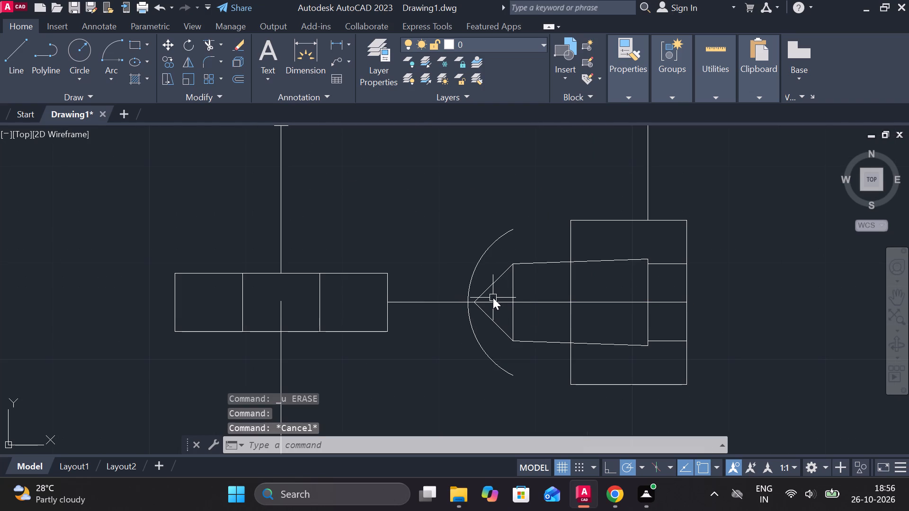
key(Return)
click(462, 301)
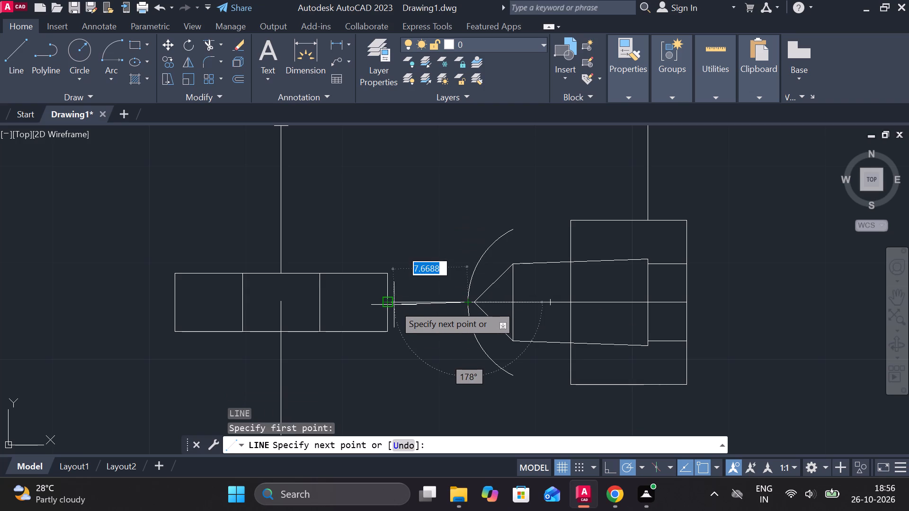
click(384, 305)
key(Escape)
Offset the short connecting line 1.5 upward, and offset that copy 3 downward, to form the neck's two edges.
click(422, 300)
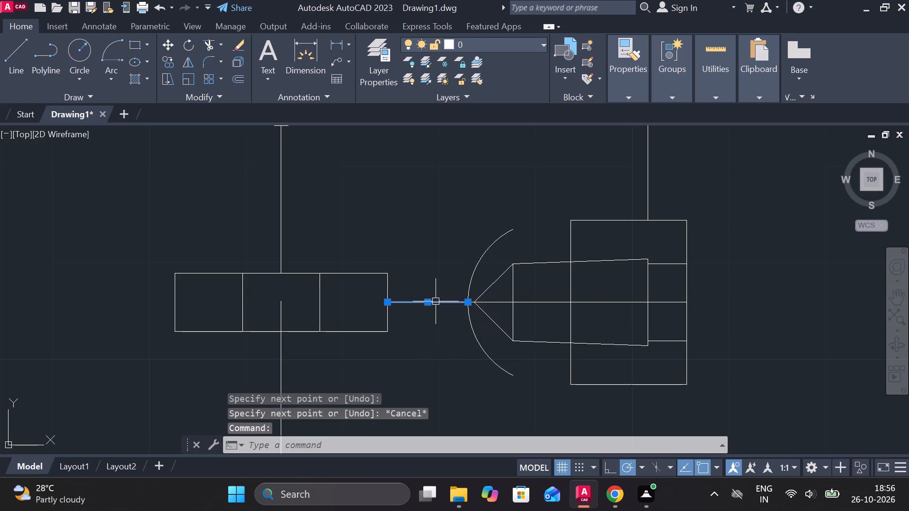
key(0)
key(BackSpace)
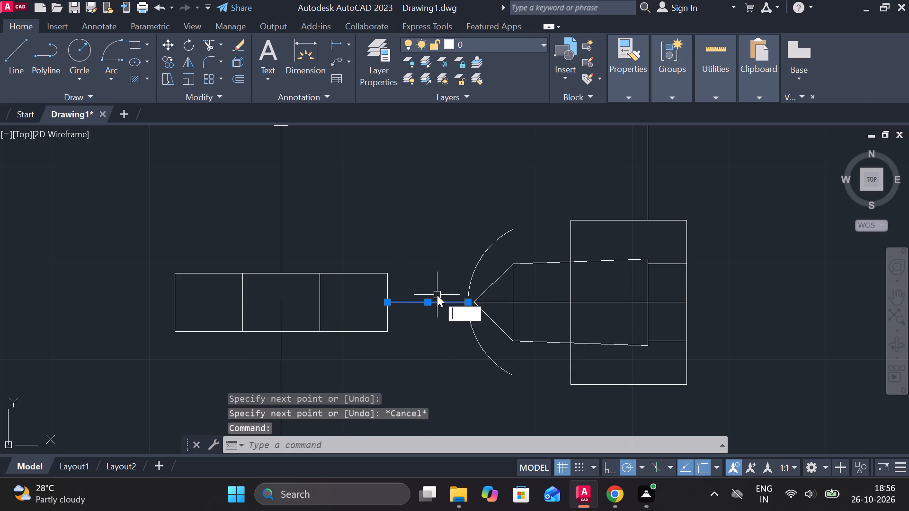
key(o)
key(Return)
key(Return)
text(1.5)
key(Return)
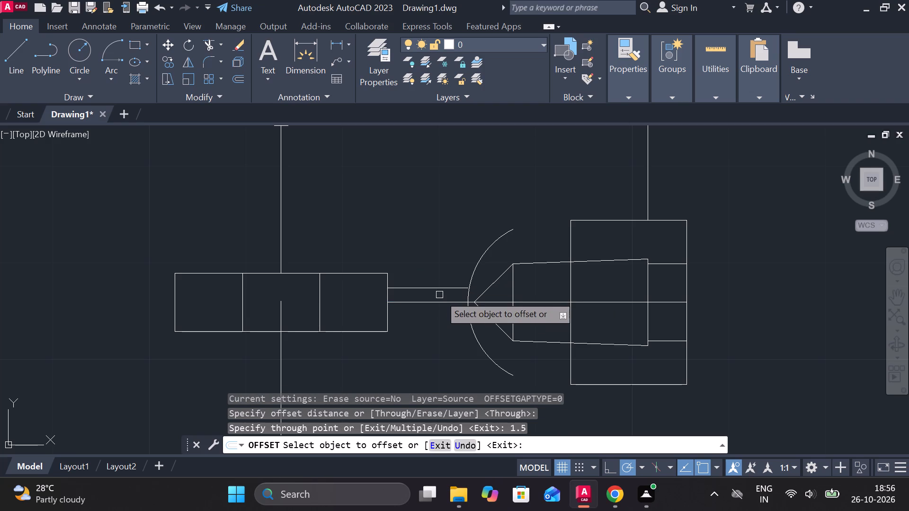
click(439, 291)
key(3)
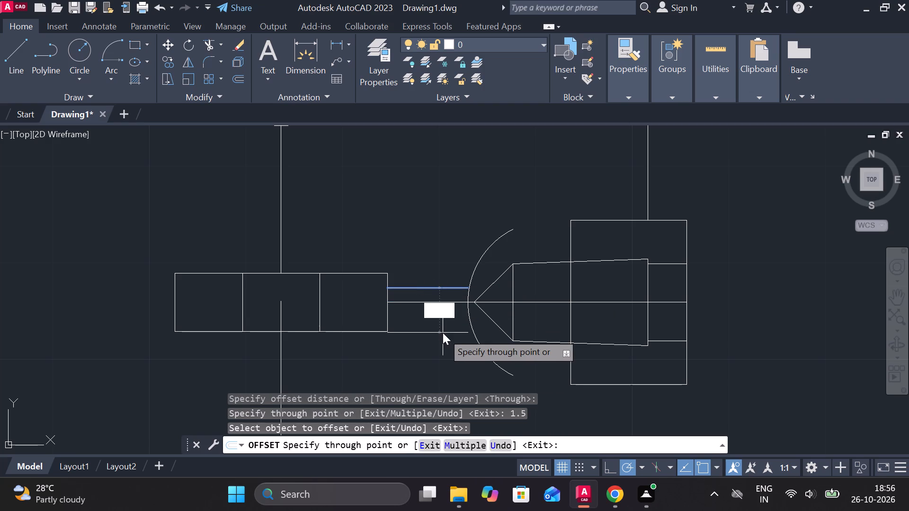
key(Return)
key(Escape)
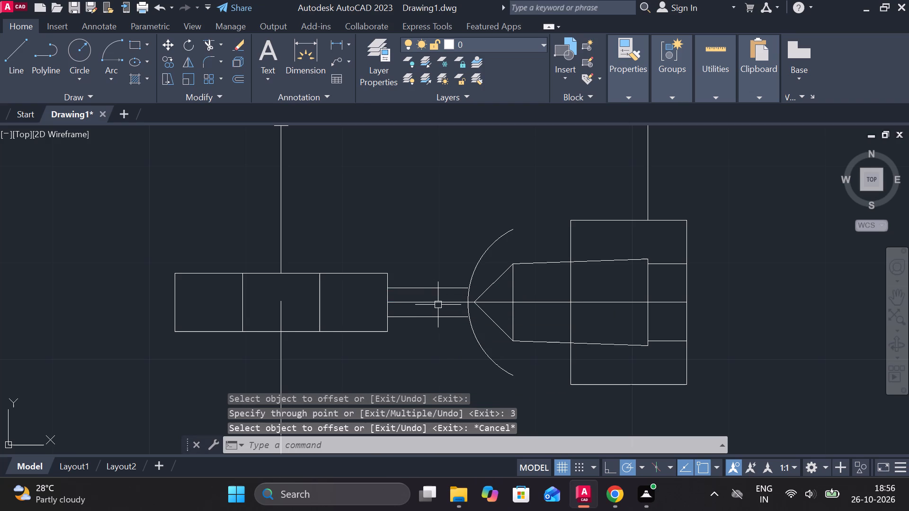
Erase the short connecting line midway between the neck's two edges.
click(438, 305)
text(e)
key(space)
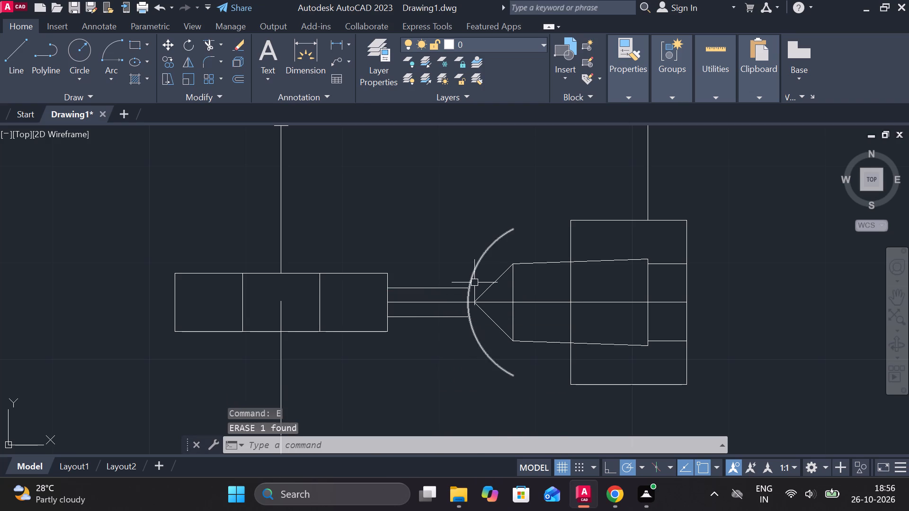
Extend the neck's upper and lower edges to meet the arc.
scroll(470, 282, up, 3)
text(ex)
key(space)
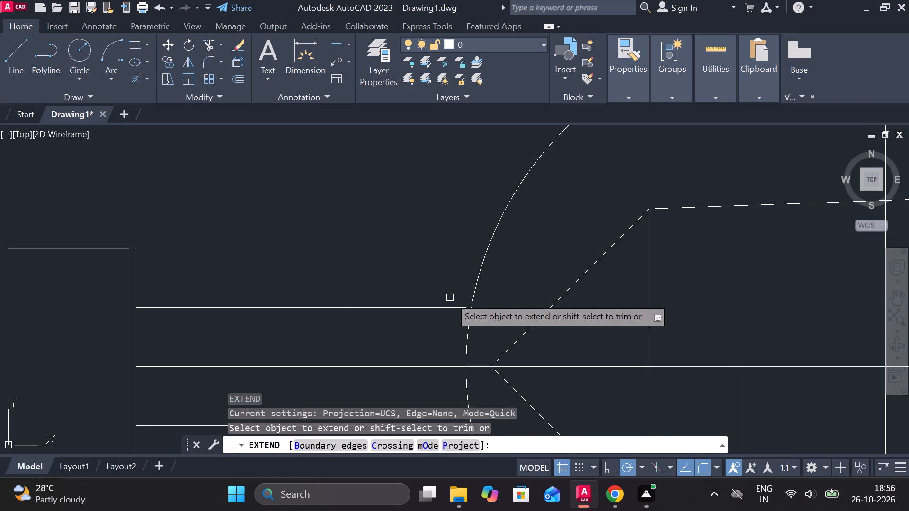
drag(442, 290, 435, 339)
middle_drag(437, 343, 433, 219)
click(430, 242)
click(430, 249)
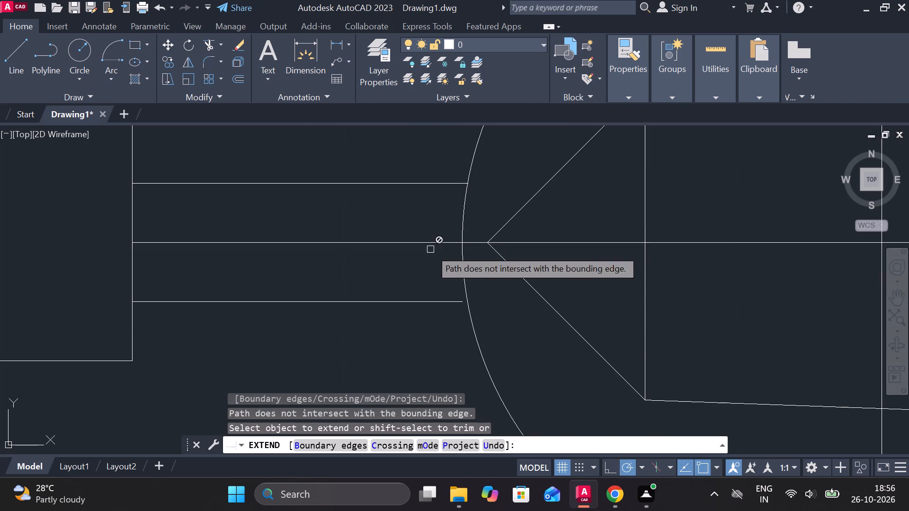
drag(436, 260, 426, 324)
drag(431, 317, 425, 278)
key(Escape)
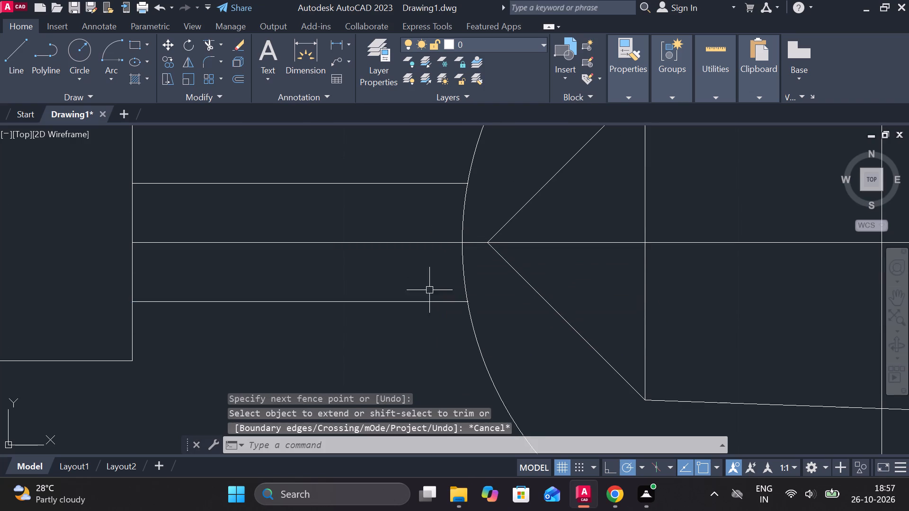
Trim away the part of the arc lying between the neck's two edges.
scroll(430, 292, down, 2)
scroll(624, 319, down, 2)
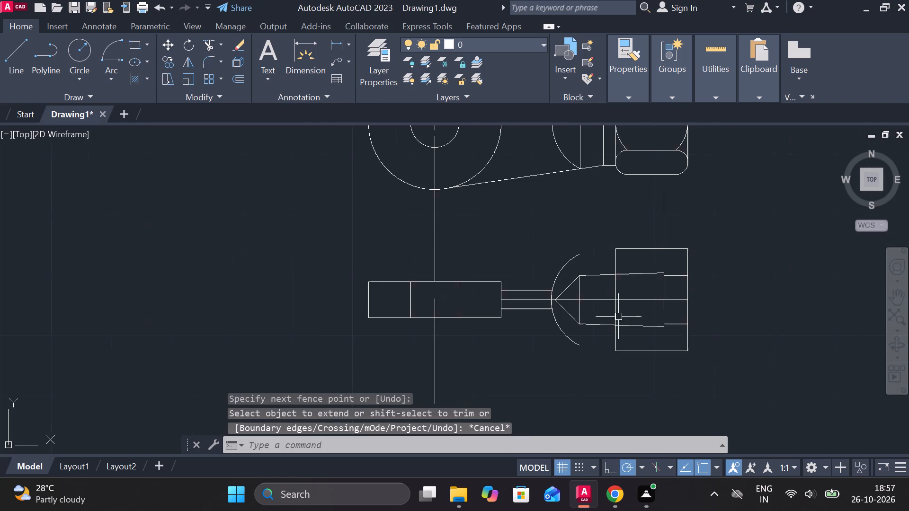
middle_drag(621, 317, 550, 310)
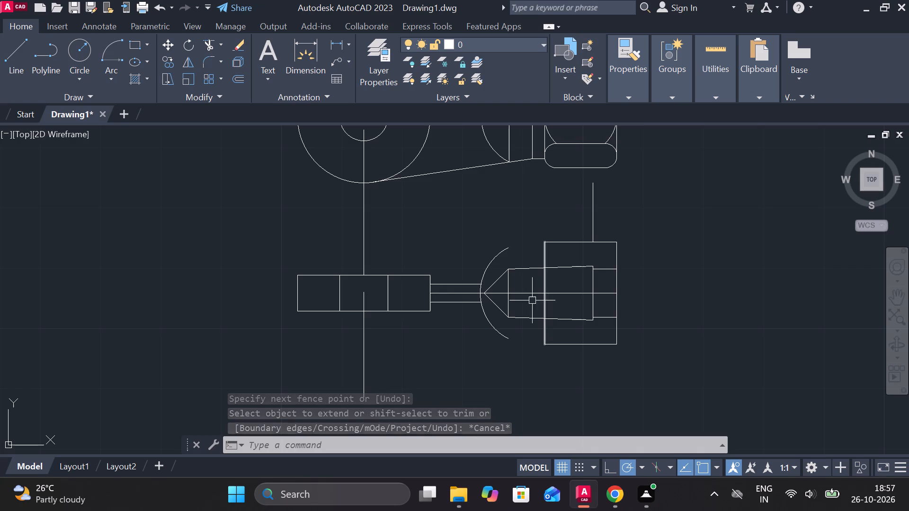
scroll(487, 272, up, 2)
text(tr)
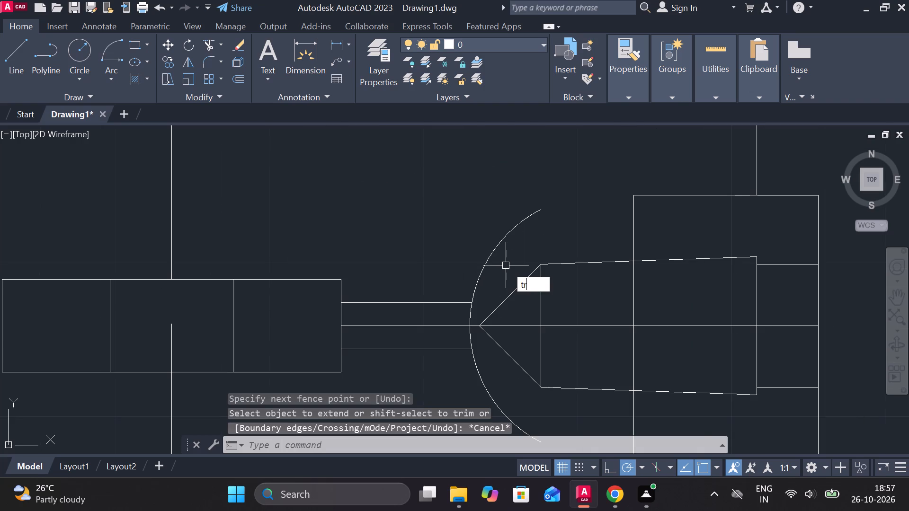
key(space)
click(470, 312)
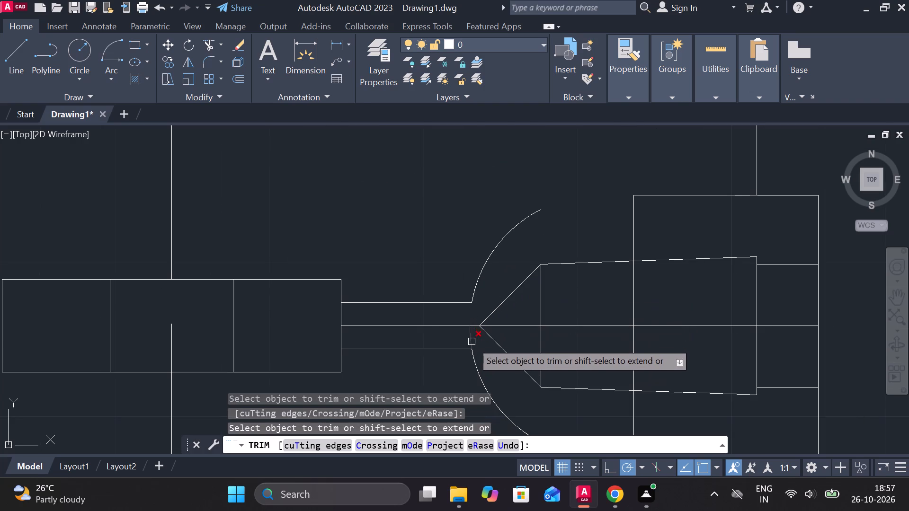
click(472, 338)
scroll(495, 337, down, 1)
middle_drag(706, 309, 677, 308)
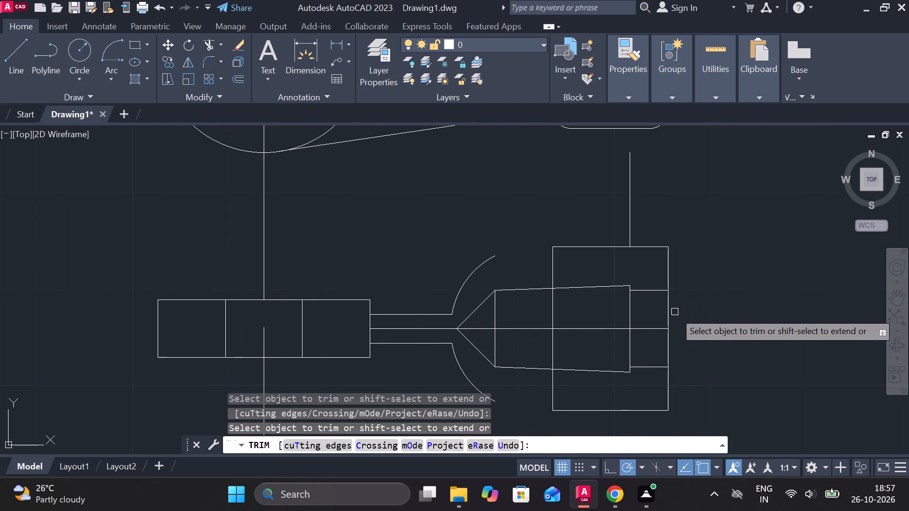
middle_drag(724, 295, 670, 283)
key(Escape)
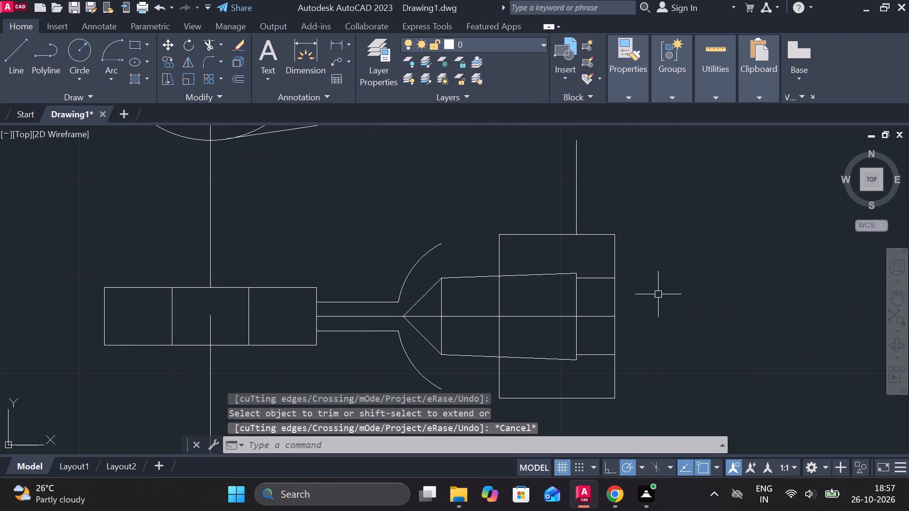
Draw a 14-long line leftward from 7 above the centre line at the block's right edge, and continue it to the arc's upper end.
key(l)
key(Return)
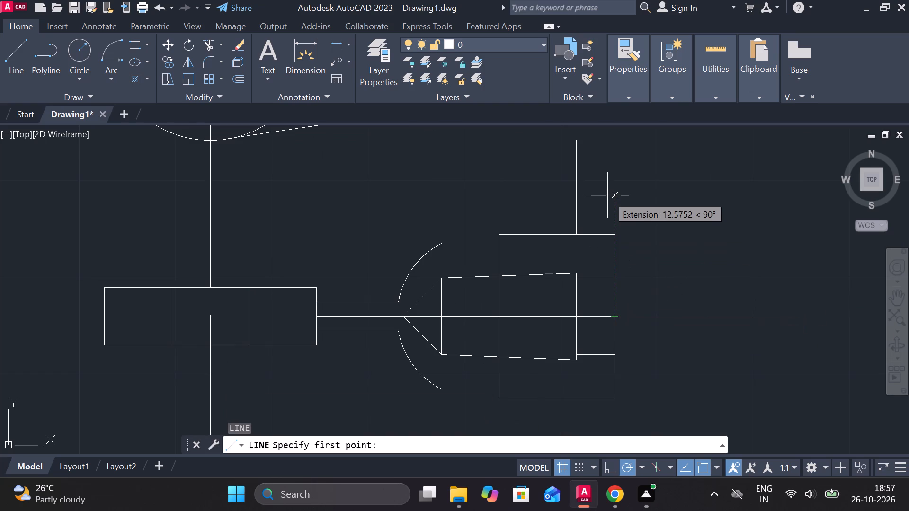
key(7)
key(Return)
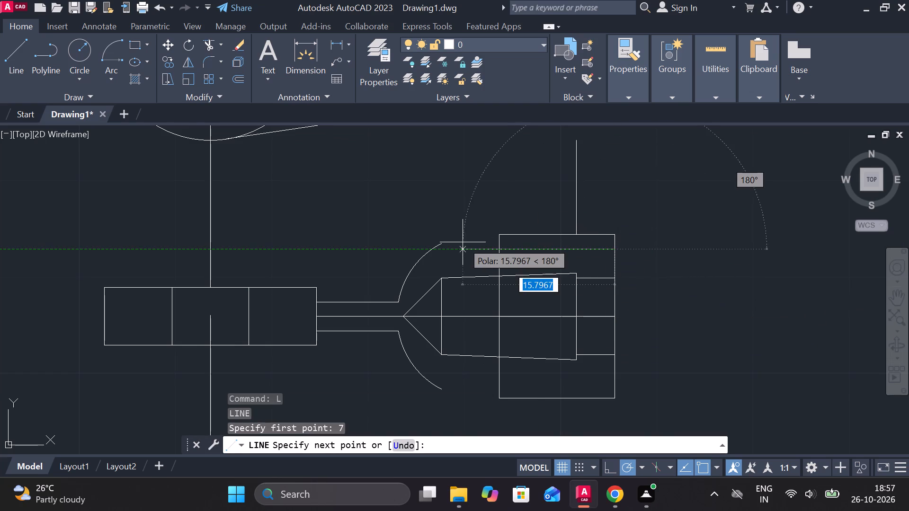
middle_drag(463, 242, 560, 259)
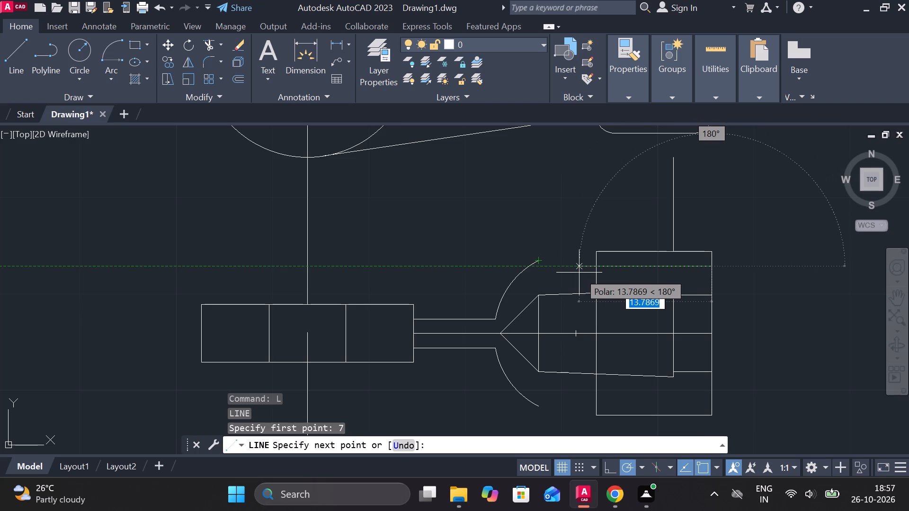
text(14)
key(space)
scroll(542, 255, up, 2)
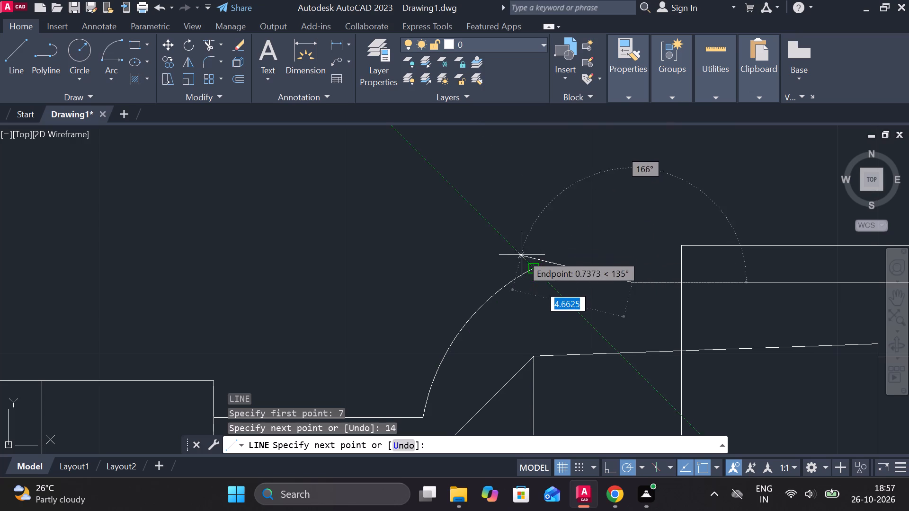
click(533, 268)
key(Escape)
scroll(573, 241, down, 1)
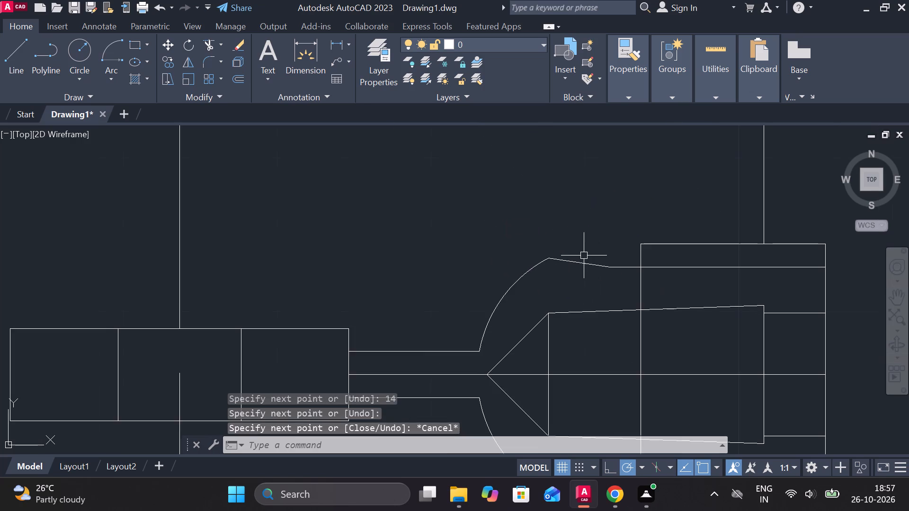
Mirror the new horizontal and sloping outline lines about the centre line, keeping the originals.
middle_drag(578, 256, 526, 174)
click(525, 181)
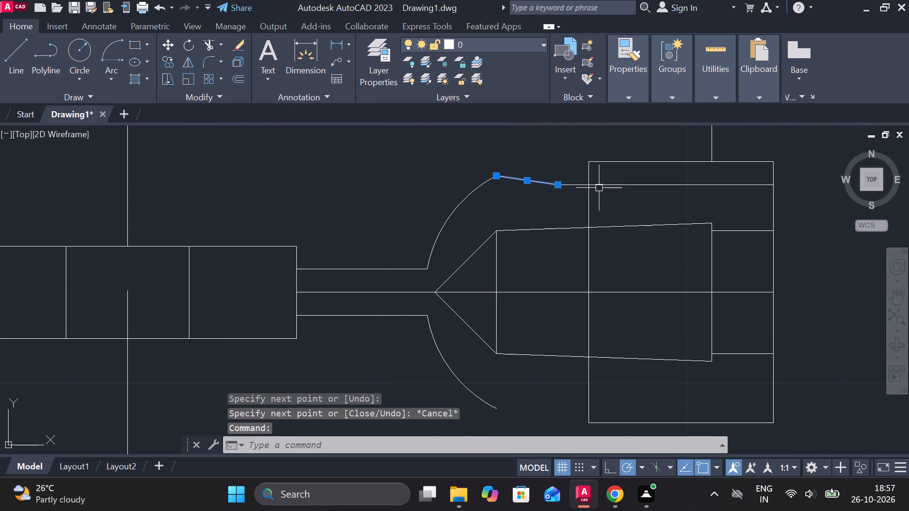
click(605, 186)
text(mi)
key(Return)
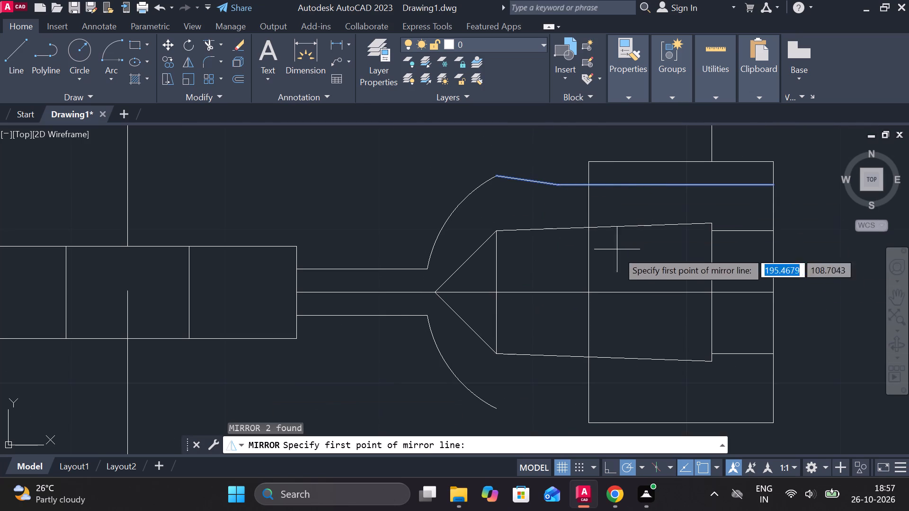
click(712, 293)
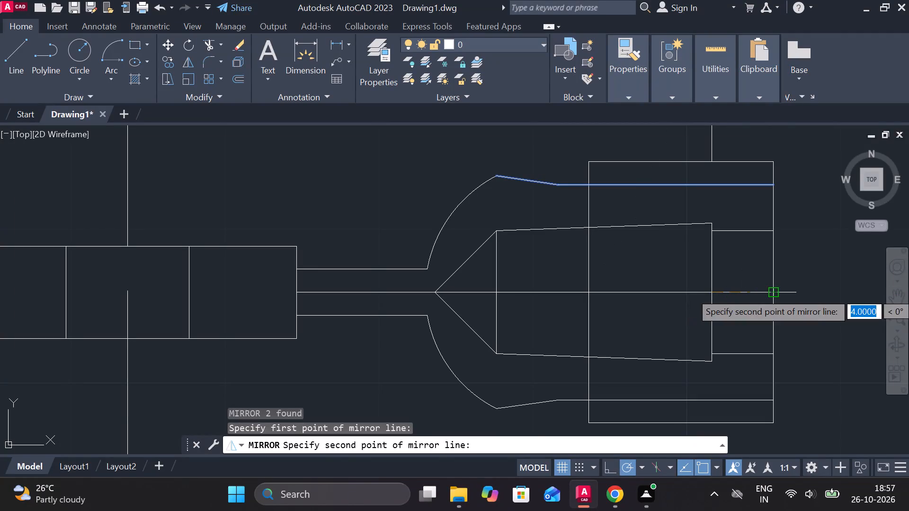
click(777, 292)
drag(817, 344, 777, 292)
scroll(765, 300, down, 1)
middle_drag(758, 302, 688, 291)
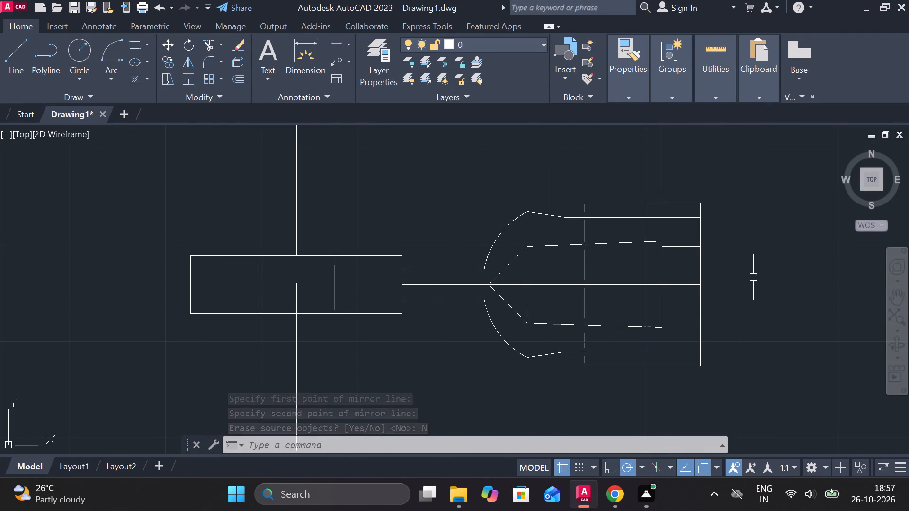
Trim the block's left vertical between the tapered shaft's upper line and the centre line.
text(tr)
key(space)
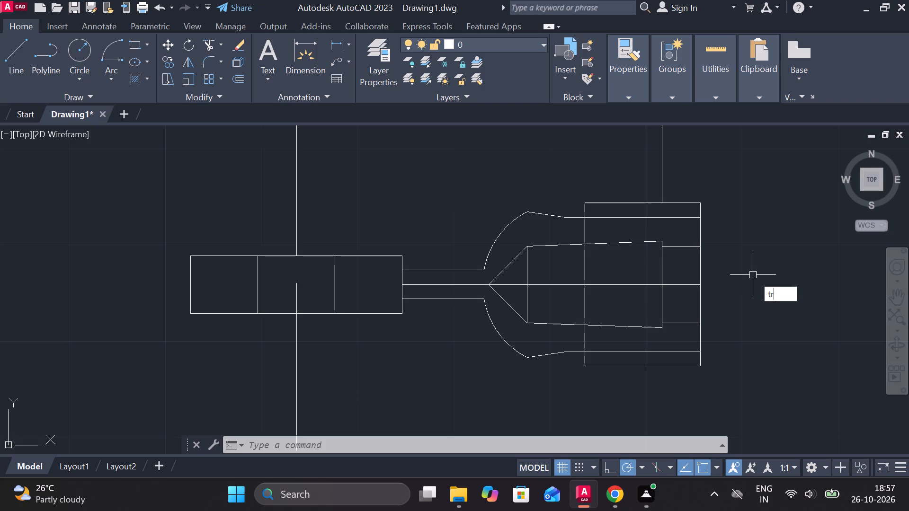
click(586, 273)
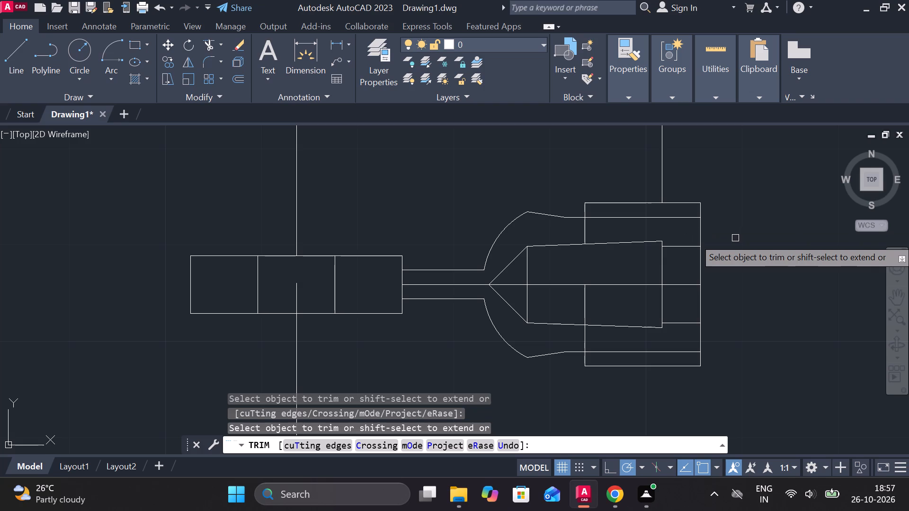
key(Escape)
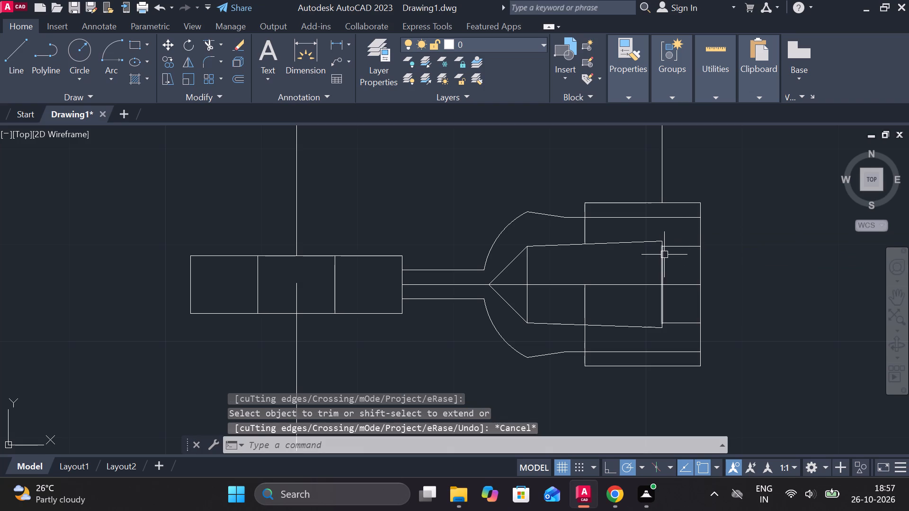
Stretch both ends of the vertical at the tapered shaft's wide end to the upper and lower outline lines.
click(664, 255)
click(662, 244)
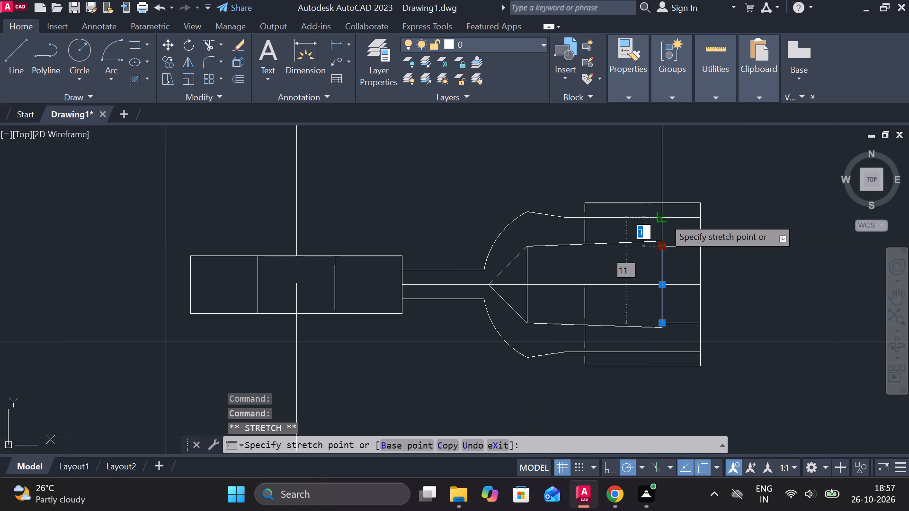
click(664, 218)
key(Escape)
click(662, 314)
click(663, 327)
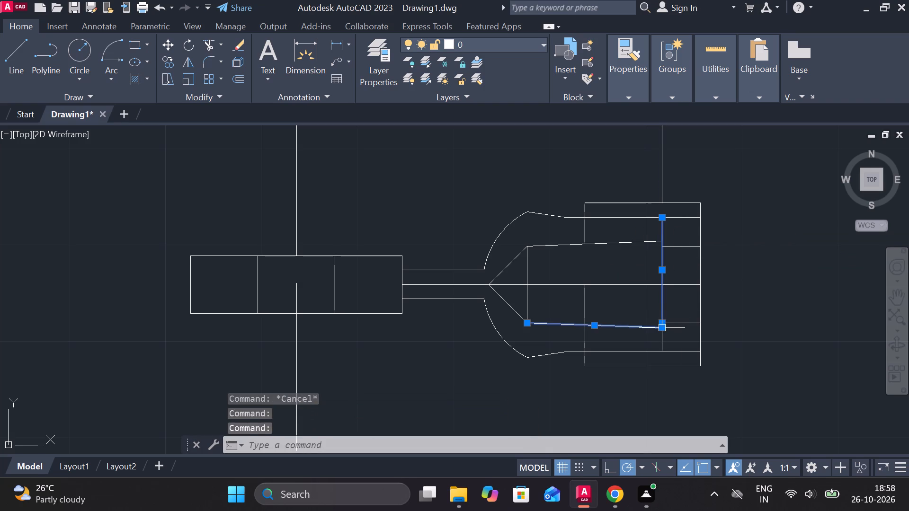
key(Escape)
click(664, 314)
click(661, 322)
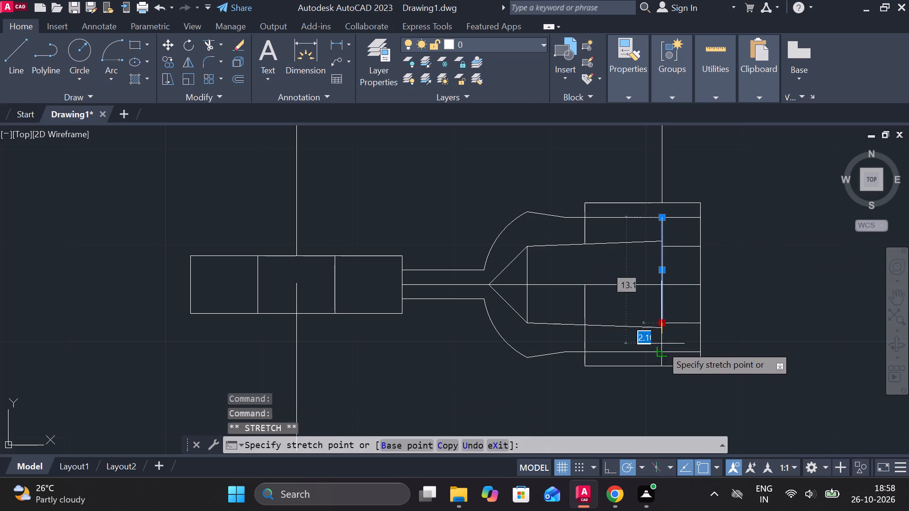
click(661, 348)
key(Escape)
Trim the upper outline line between the vertical at the tapered shaft's wide end and the block's right edge.
text(tr)
key(space)
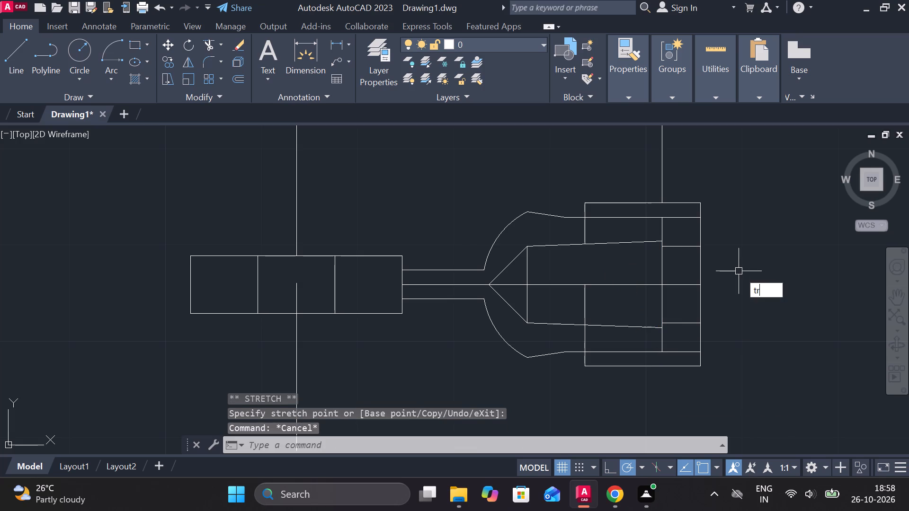
click(682, 216)
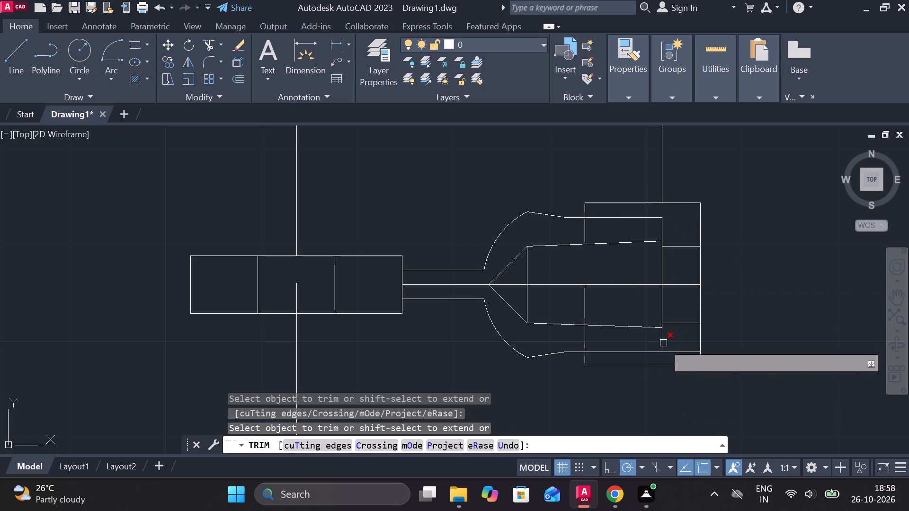
click(661, 339)
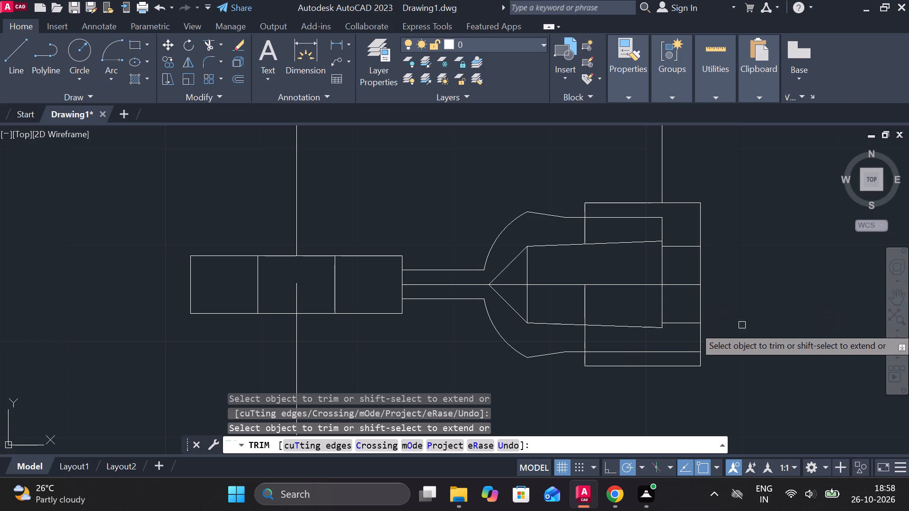
click(679, 352)
key(ctrl+z)
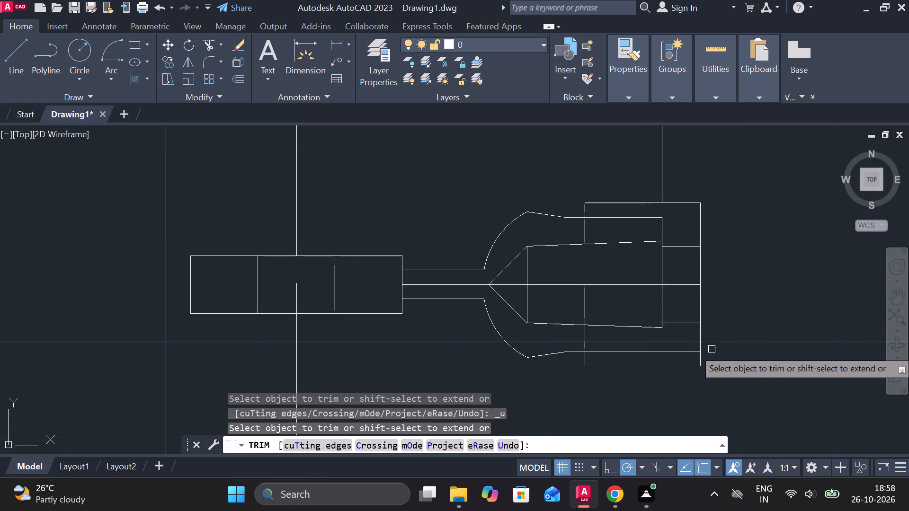
key(Escape)
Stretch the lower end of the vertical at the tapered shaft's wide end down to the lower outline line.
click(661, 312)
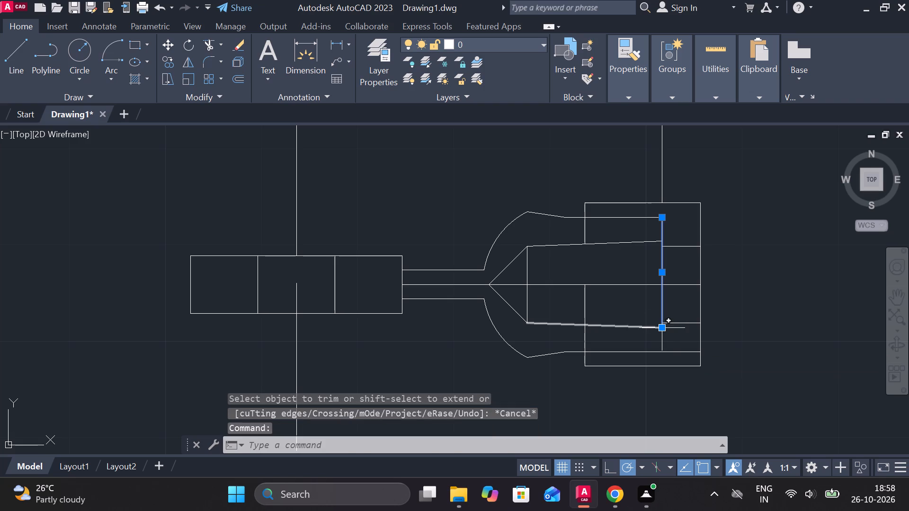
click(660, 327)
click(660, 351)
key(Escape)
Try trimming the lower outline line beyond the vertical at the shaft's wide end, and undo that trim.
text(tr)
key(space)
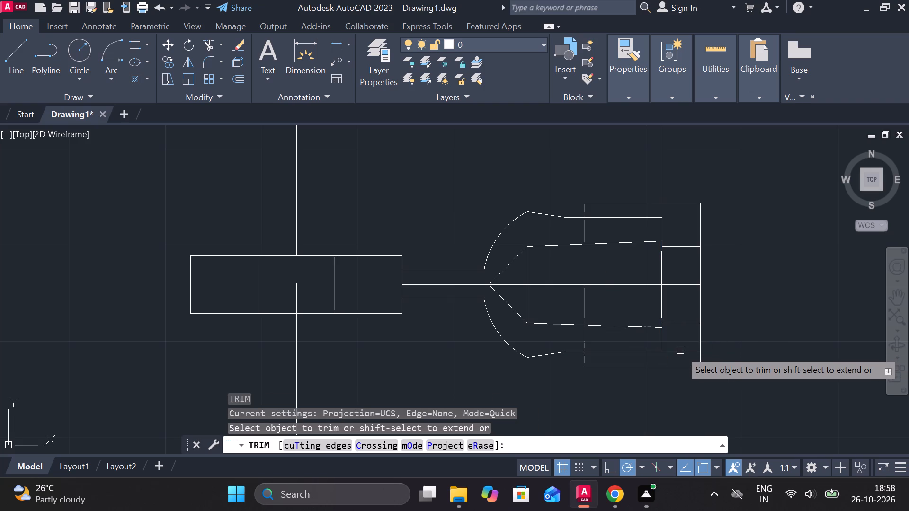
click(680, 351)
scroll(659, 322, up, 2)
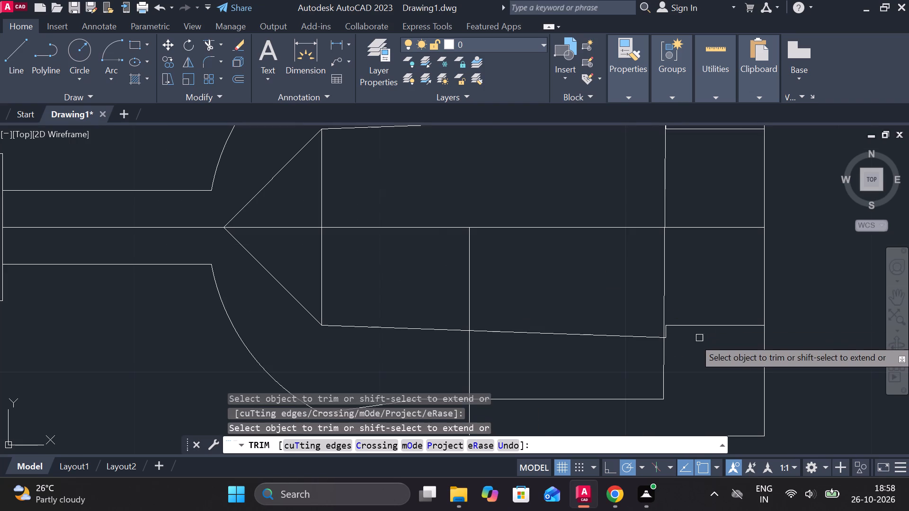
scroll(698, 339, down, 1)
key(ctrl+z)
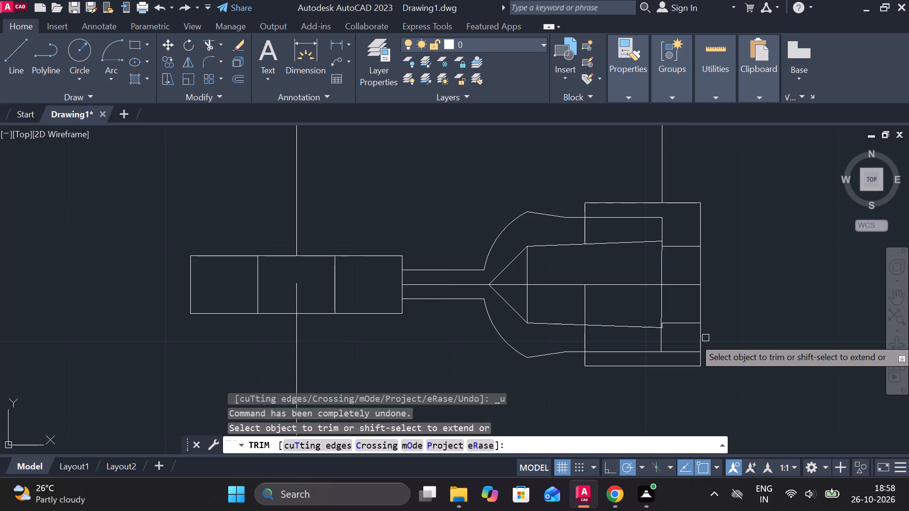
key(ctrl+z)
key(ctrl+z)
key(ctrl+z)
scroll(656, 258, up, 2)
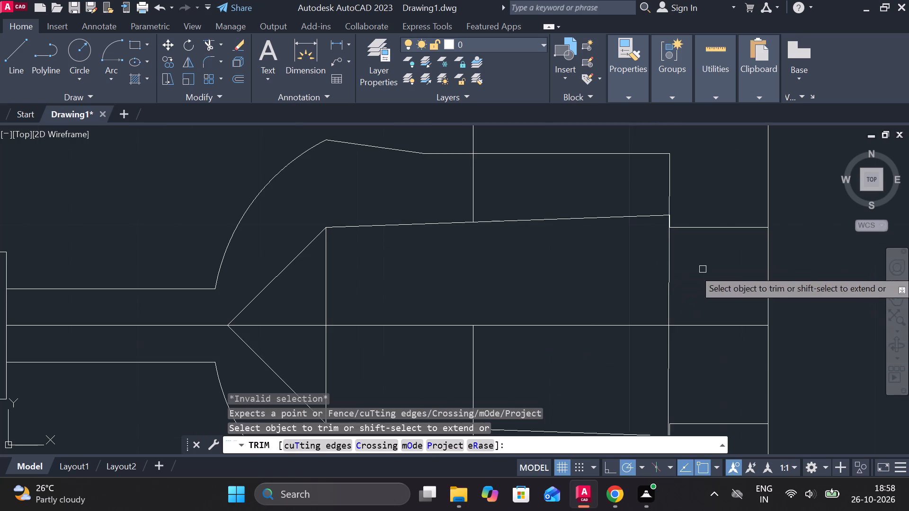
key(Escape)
Erase the slightly slanted vertical line at the tapered shaft's wide end.
scroll(668, 206, up, 3)
click(673, 206)
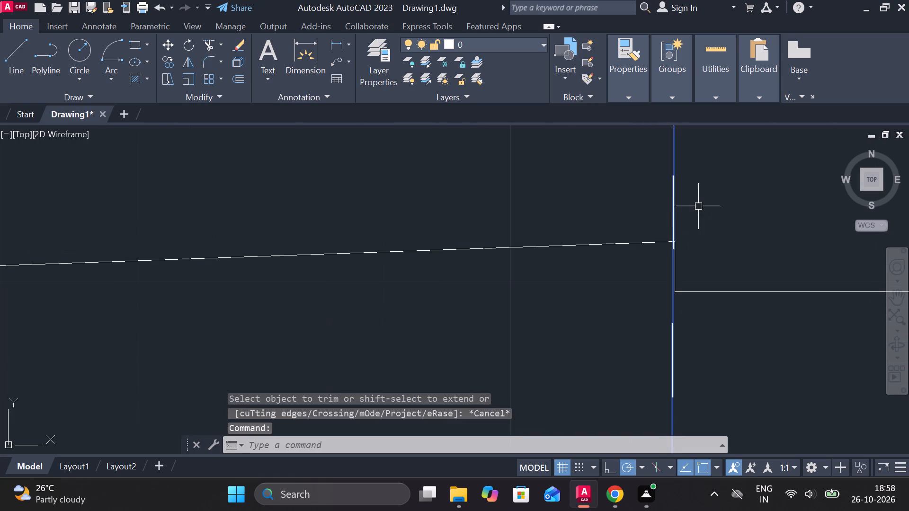
text(e)
key(space)
Draw a vertical line from the wide end of the tapered shaft's upper line up to the upper outline's end.
scroll(702, 206, down, 2)
scroll(730, 268, down, 2)
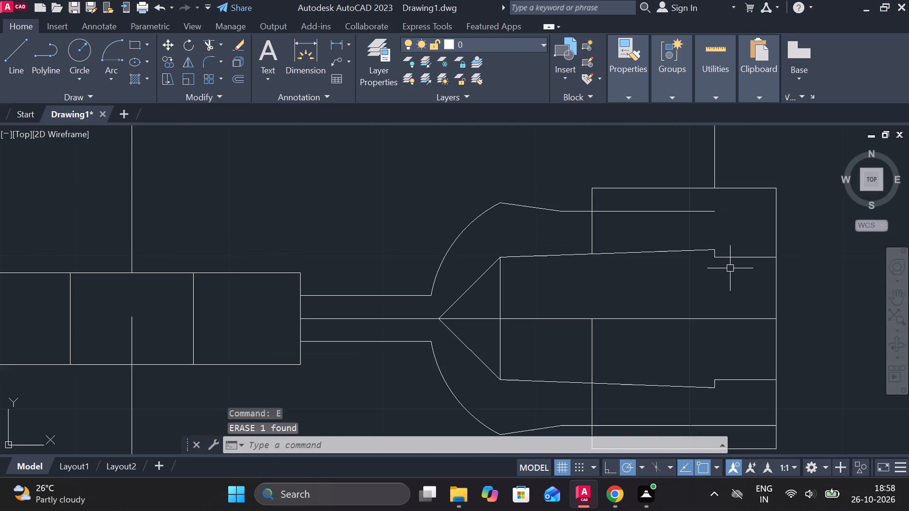
key(l)
key(Return)
scroll(720, 233, up, 2)
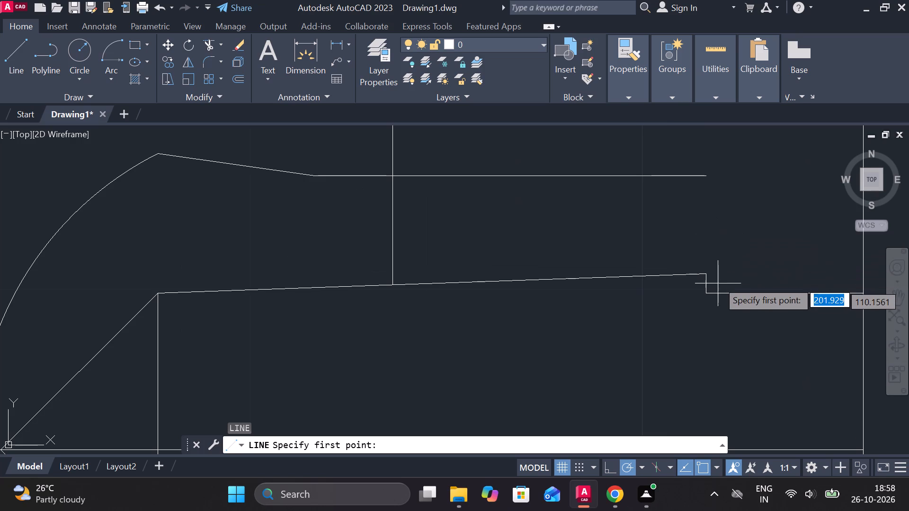
click(705, 275)
click(705, 175)
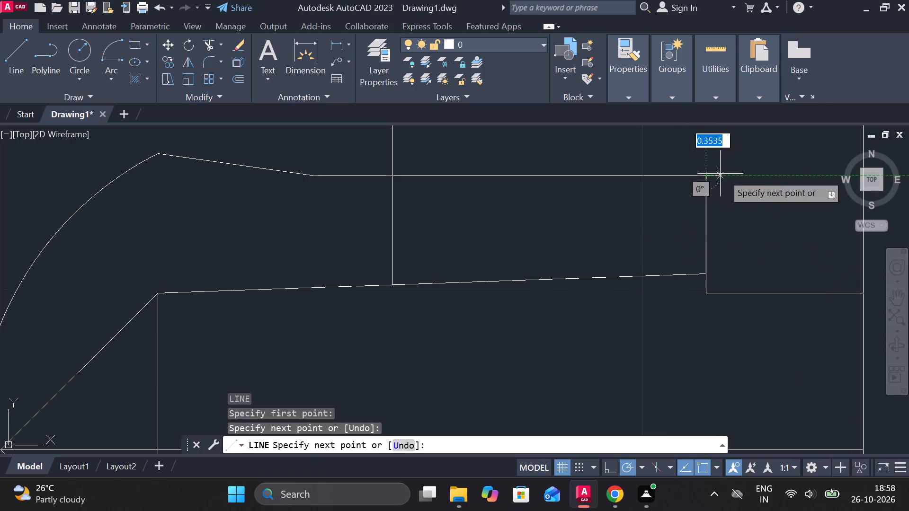
key(Escape)
Draw a vertical line from the wide end of the tapered shaft's lower line down past the lower outline line.
scroll(740, 190, down, 2)
middle_drag(753, 286, 696, 243)
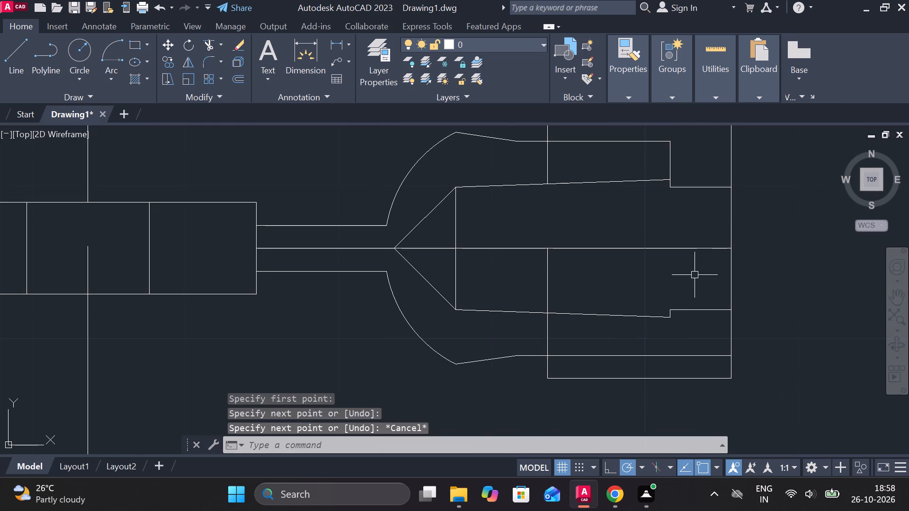
key(space)
scroll(684, 319, up, 2)
click(649, 321)
middle_drag(655, 331, 647, 262)
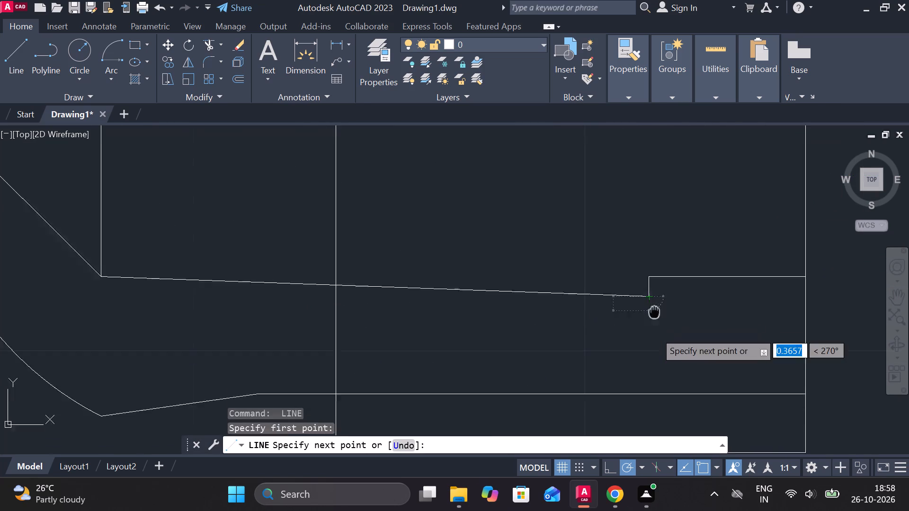
middle_drag(647, 262, 645, 253)
click(643, 365)
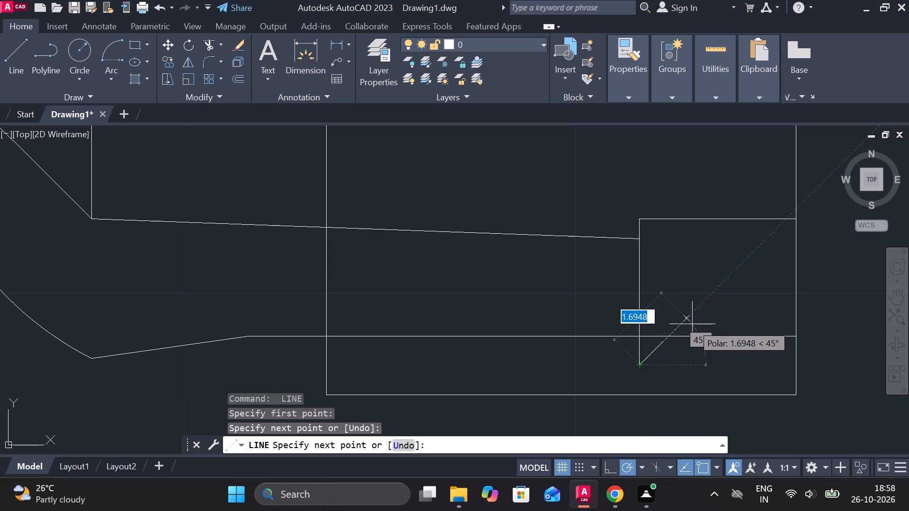
key(Escape)
Trim the lower outline beyond the new vertical and the vertical's overrun below it to form a closed corner.
text(tr)
key(space)
drag(694, 321, 658, 359)
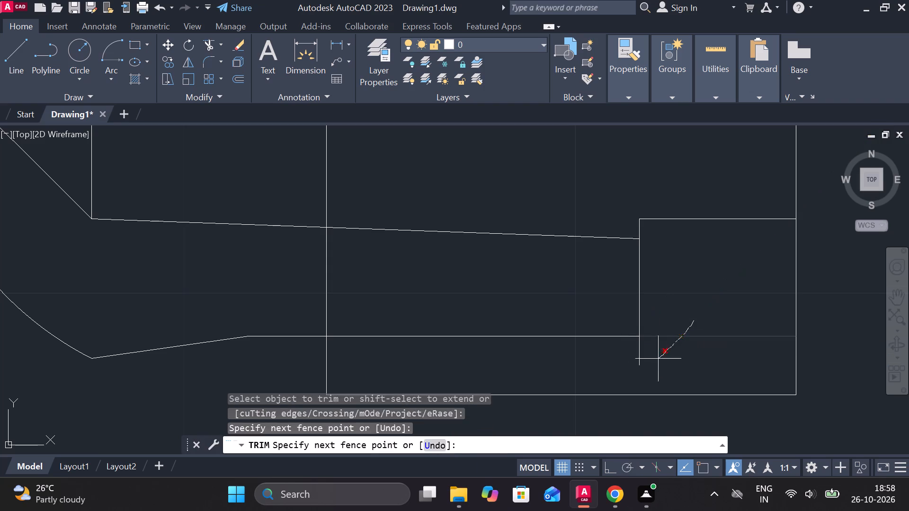
drag(658, 359, 638, 365)
drag(629, 365, 616, 363)
scroll(677, 348, down, 2)
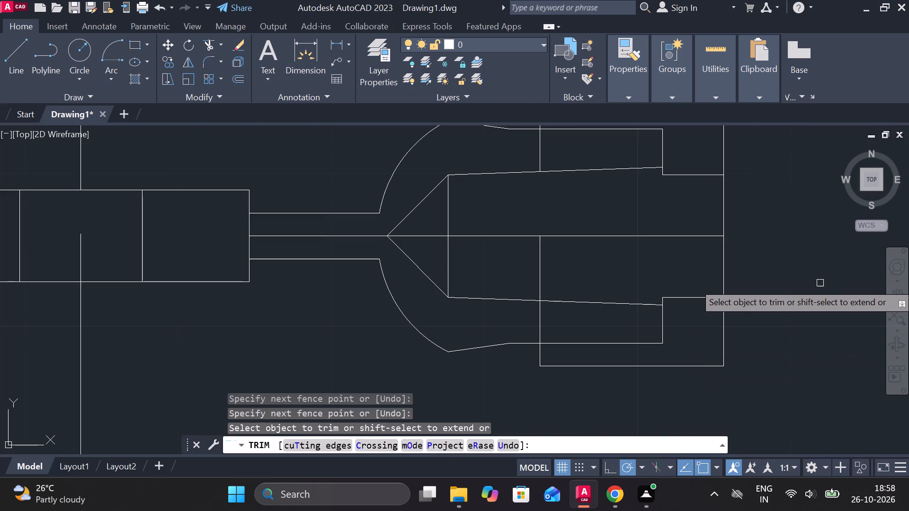
key(Escape)
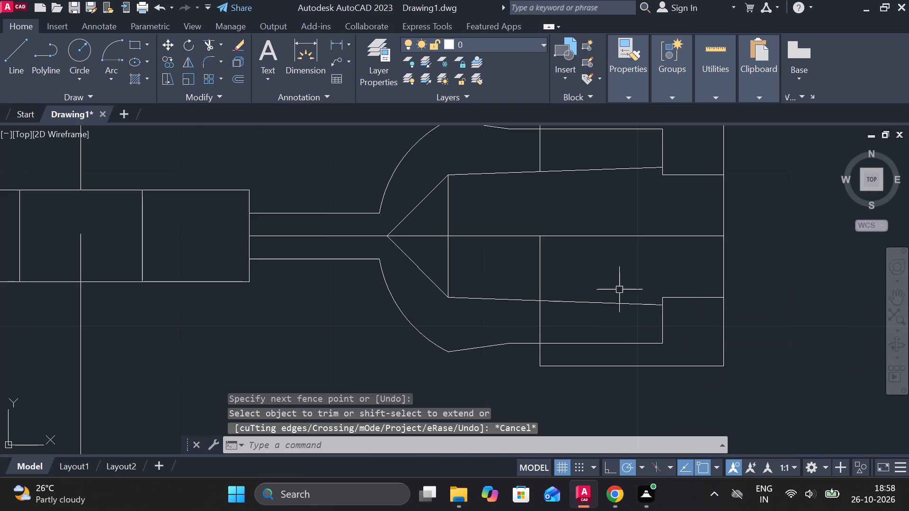
Trim the block's left vertical inside the curved outline, leaving only its short pieces outside the upper and lower outline lines.
key(t)
text(r)
key(space)
click(535, 264)
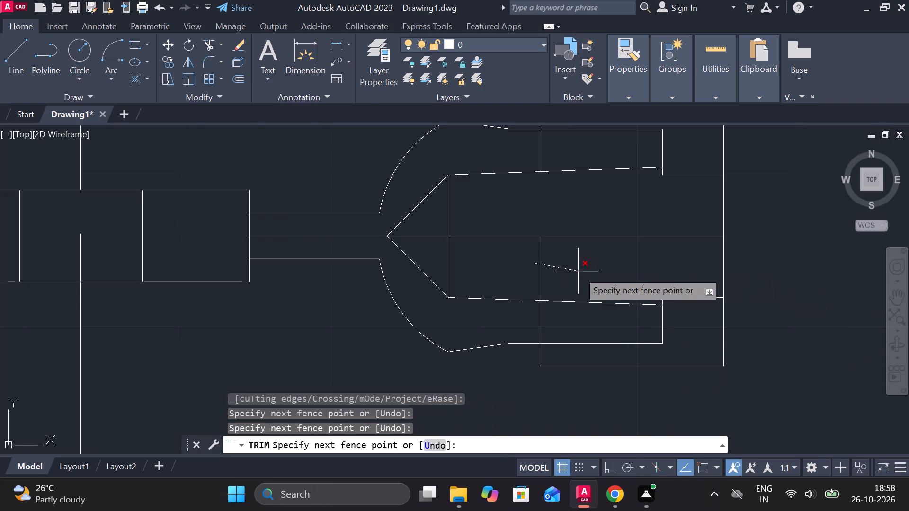
click(578, 271)
drag(539, 318, 557, 323)
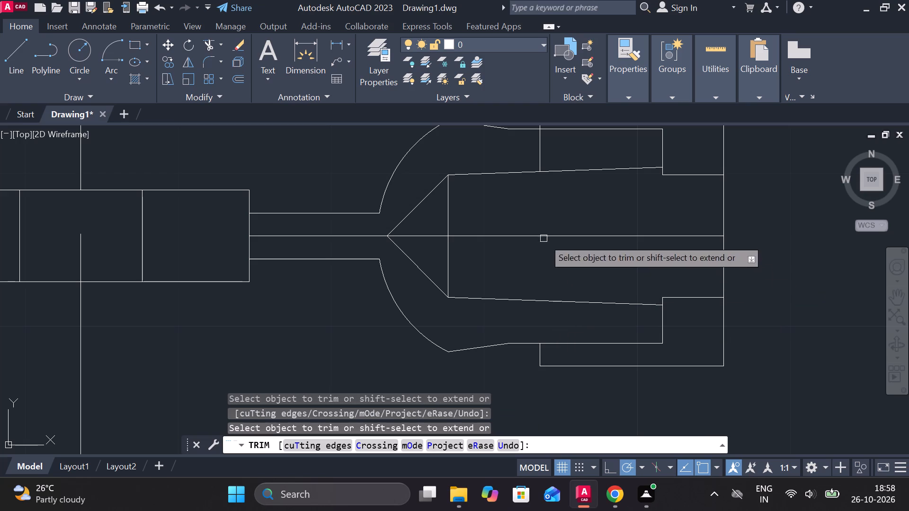
drag(558, 151, 520, 147)
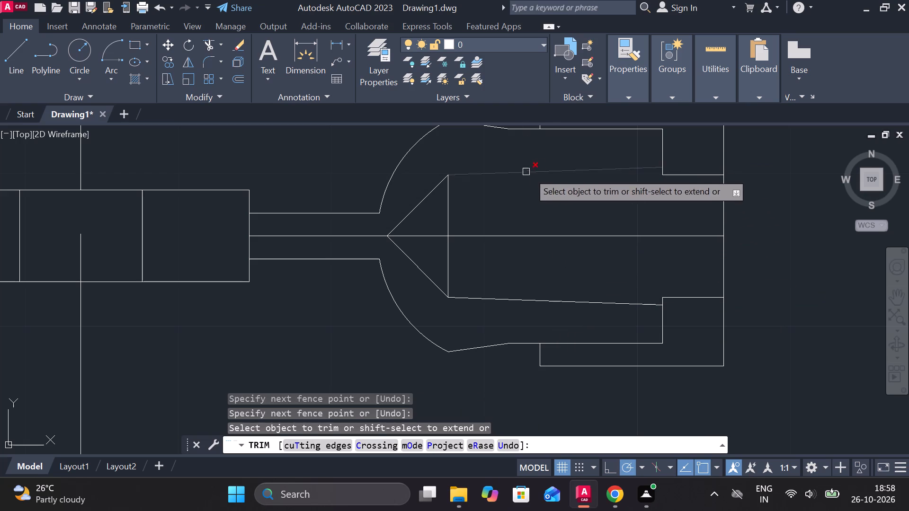
scroll(595, 215, down, 2)
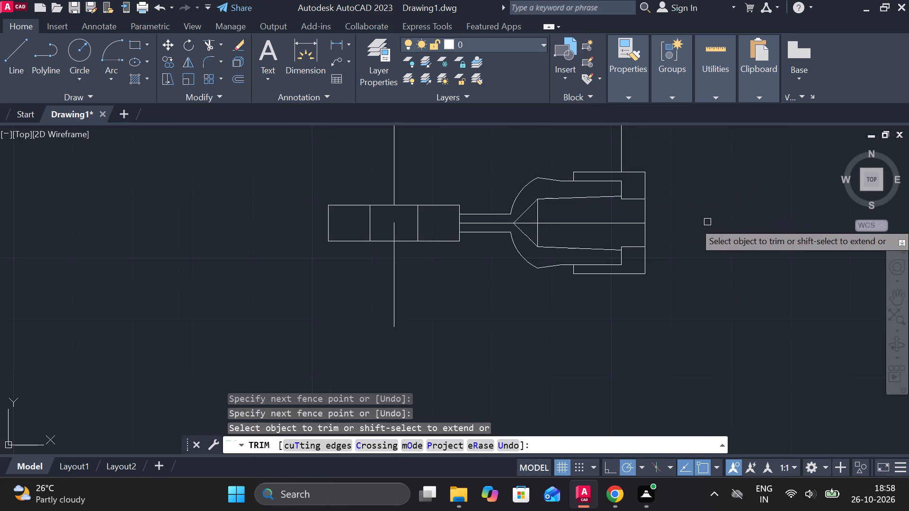
Trim away the horizontal centreline through the tapered bore, cone and neck, and the block's end vertical between the neck lines.
click(588, 222)
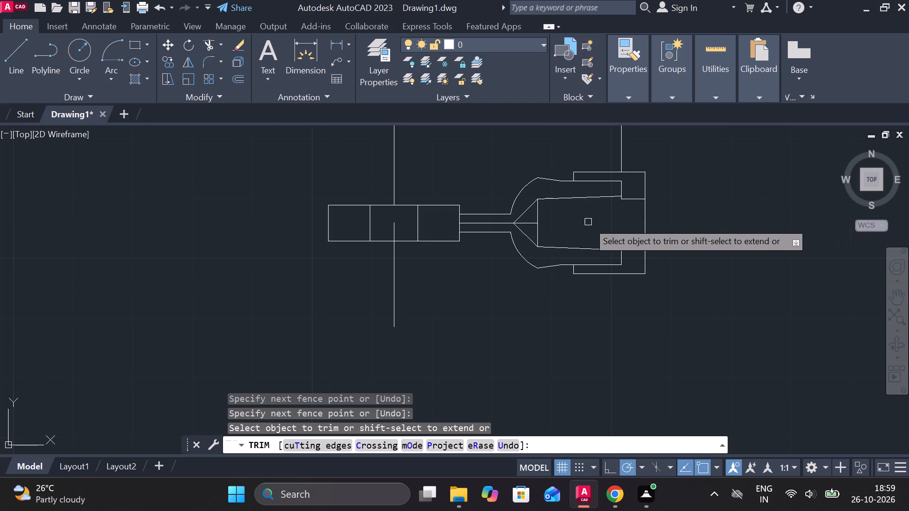
click(531, 221)
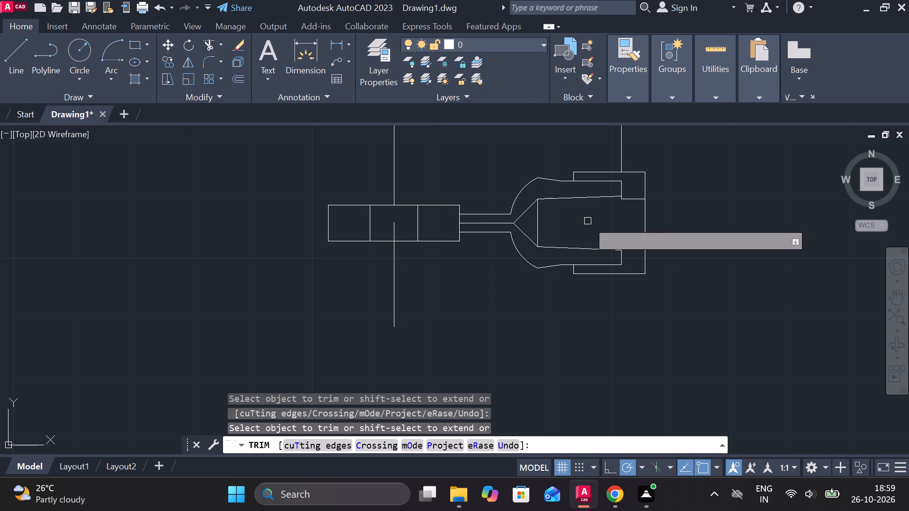
click(473, 225)
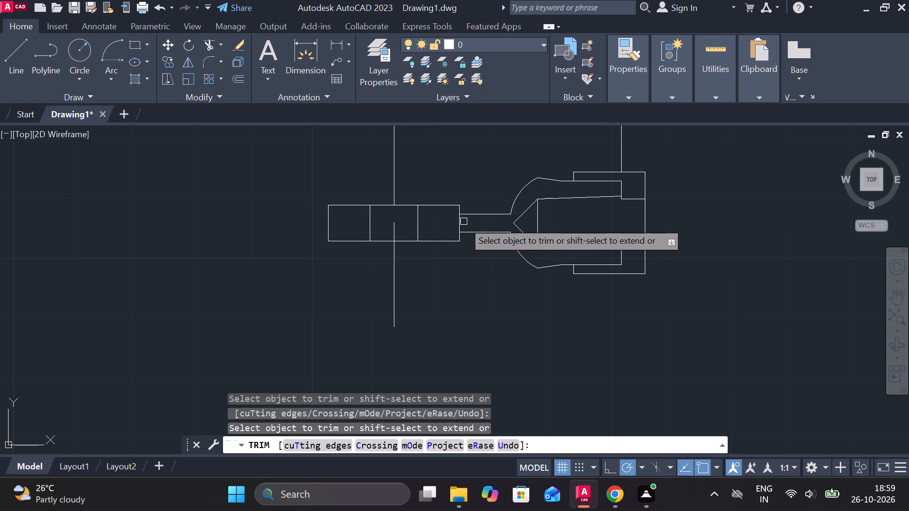
click(460, 221)
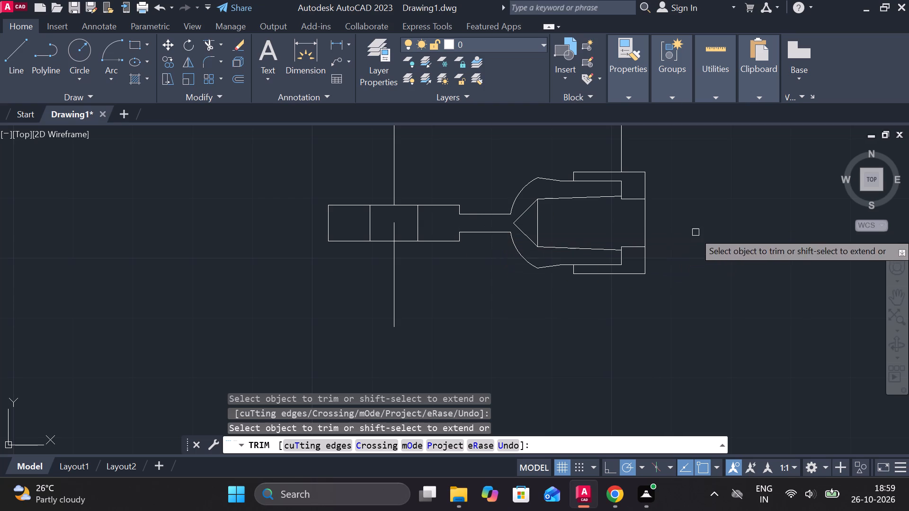
middle_drag(694, 230, 667, 263)
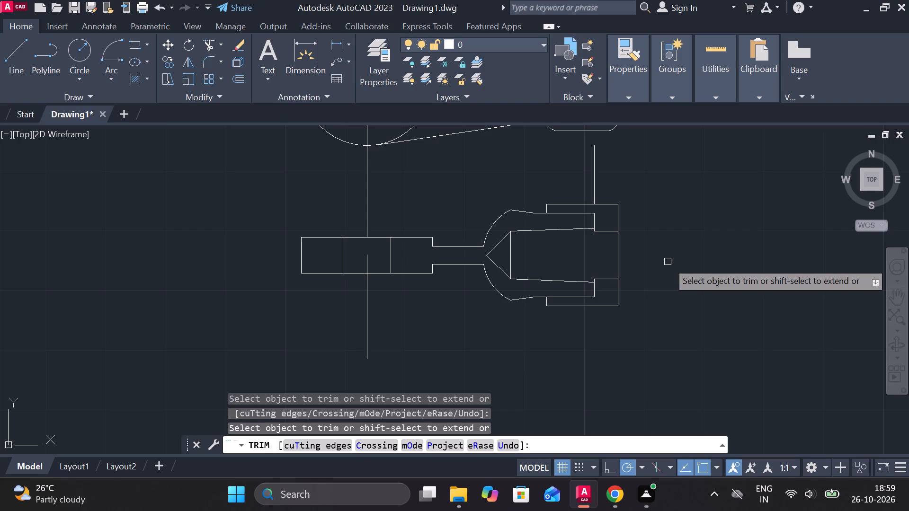
scroll(526, 176, up, 2)
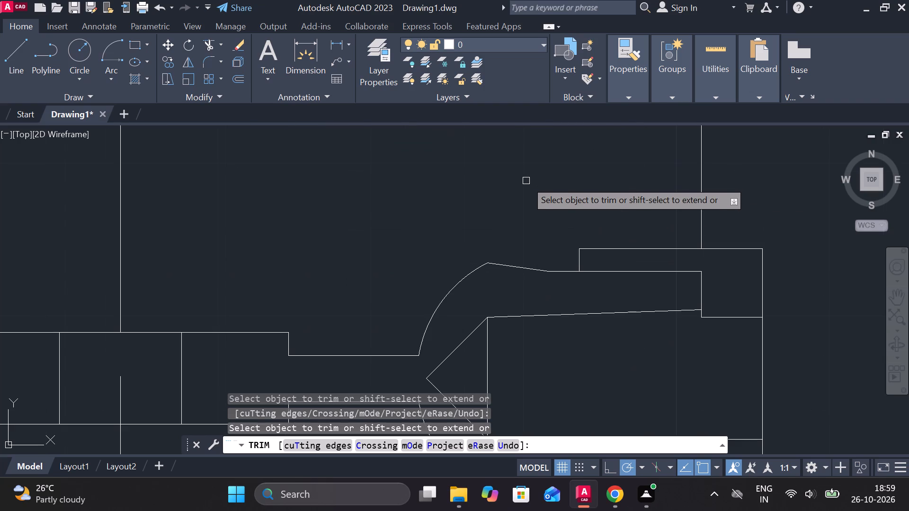
key(Escape)
Draw a line 0.5 down from the upper outline's corner after the slope, continuing horizontally 10 units to the inner vertical.
key(l)
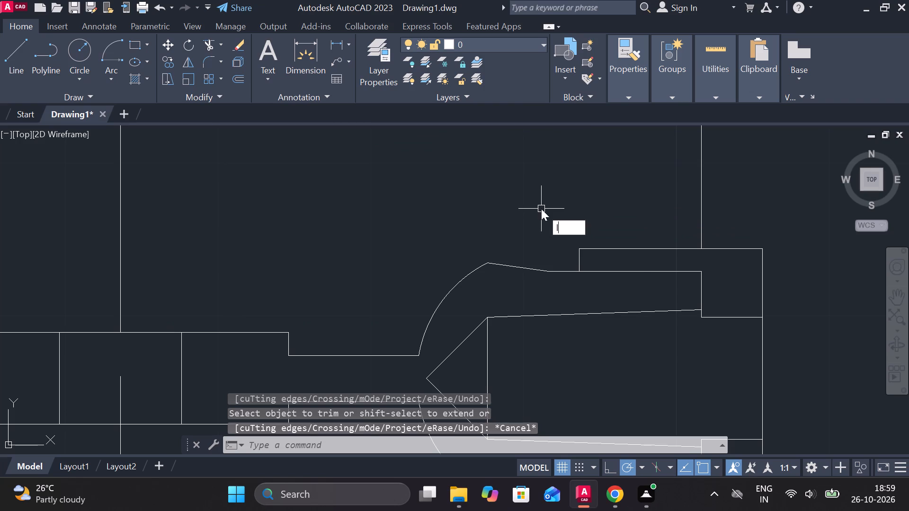
key(Return)
scroll(545, 261, up, 2)
click(553, 292)
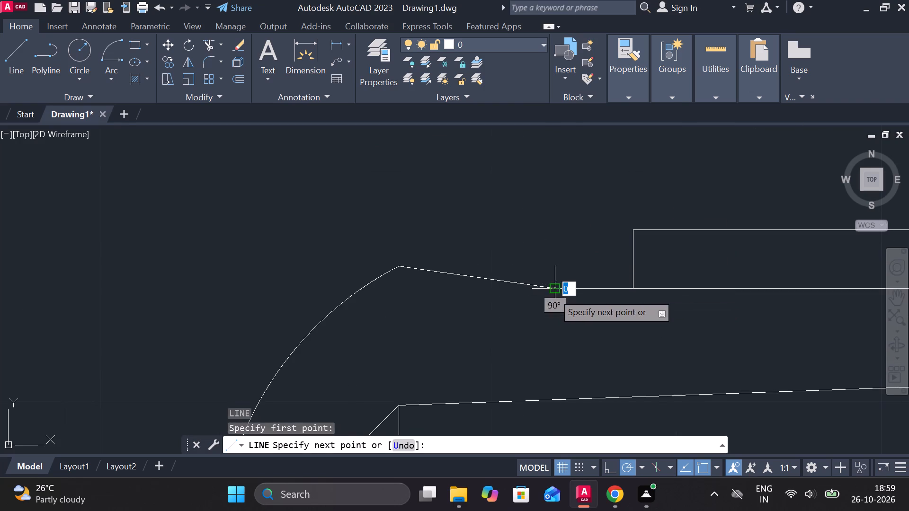
text(1)
key(space)
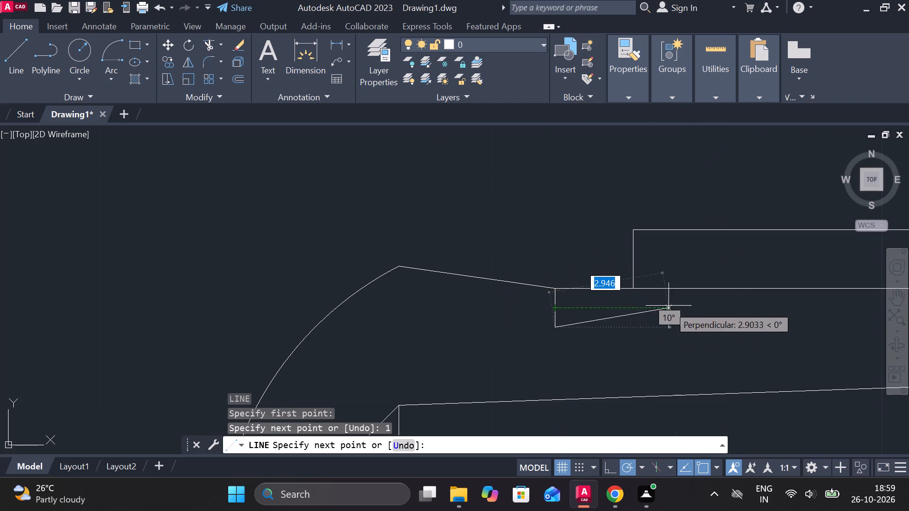
key(ctrl+z)
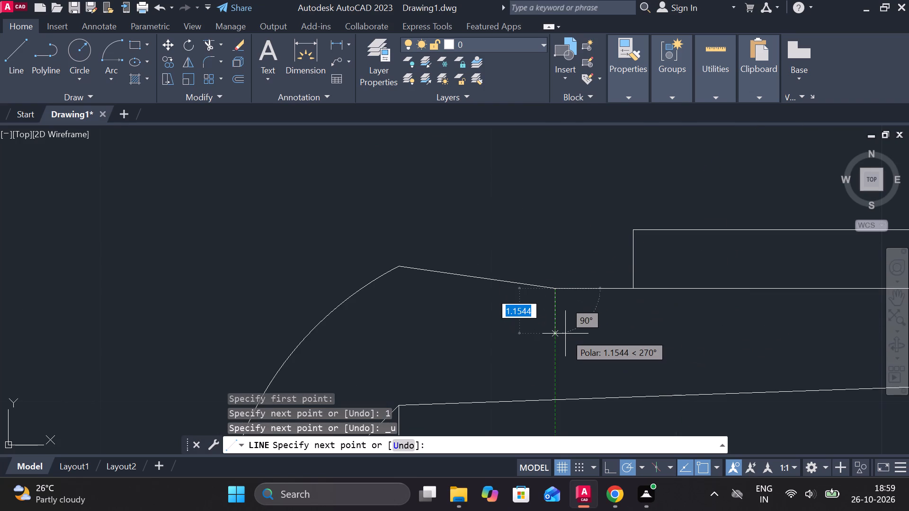
key(period)
key(5)
key(Return)
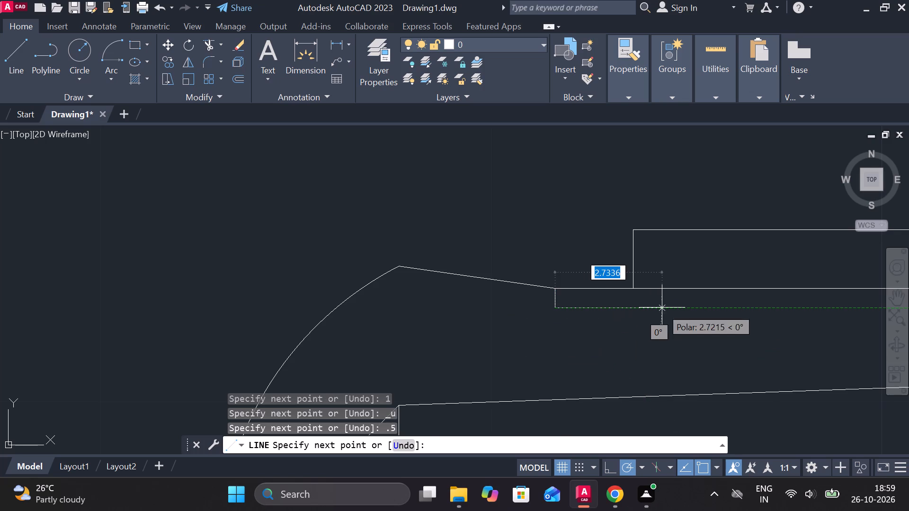
scroll(662, 308, down, 1)
middle_drag(662, 308, 612, 315)
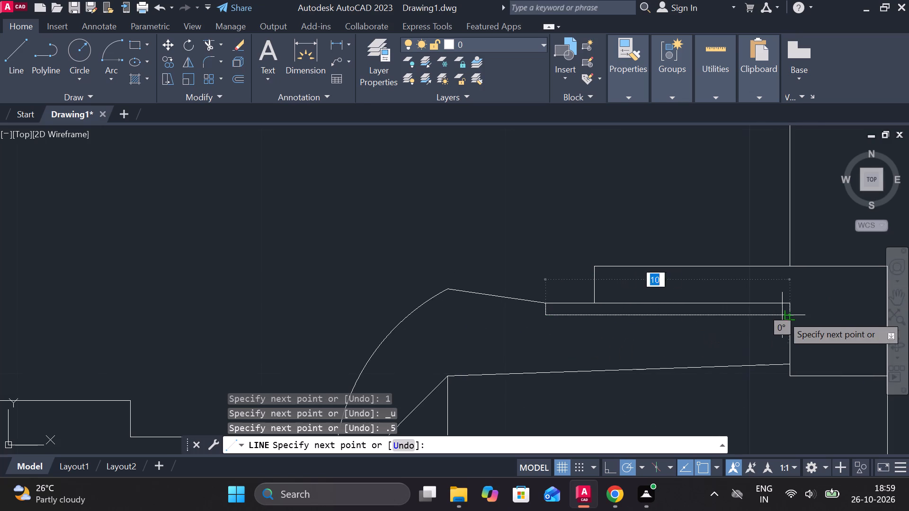
click(787, 315)
scroll(754, 301, down, 2)
key(Escape)
Draw a line 0.5 up from the lower outline's matching corner, continuing horizontally to the inner vertical.
middle_drag(748, 324, 745, 325)
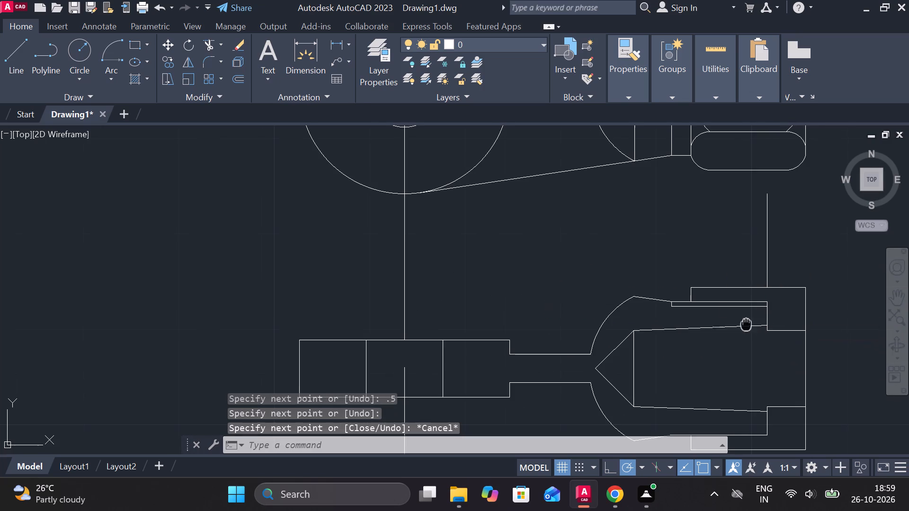
middle_drag(745, 325, 704, 301)
middle_drag(684, 339, 655, 300)
key(space)
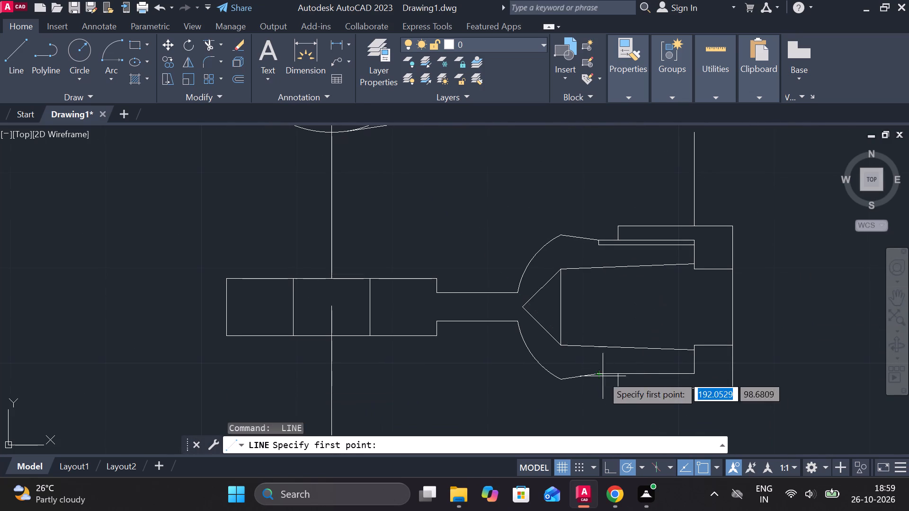
click(599, 373)
scroll(604, 367, up, 2)
text(.5)
key(space)
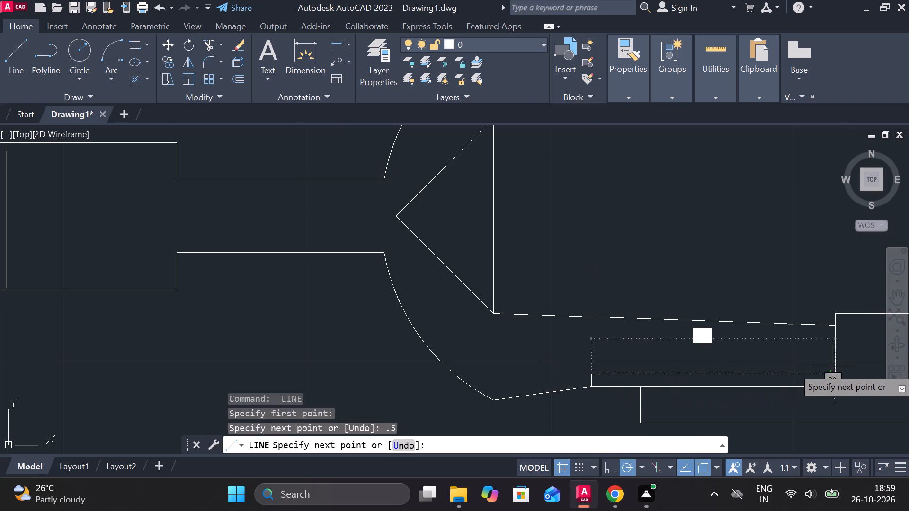
click(838, 373)
scroll(828, 365, down, 1)
key(Escape)
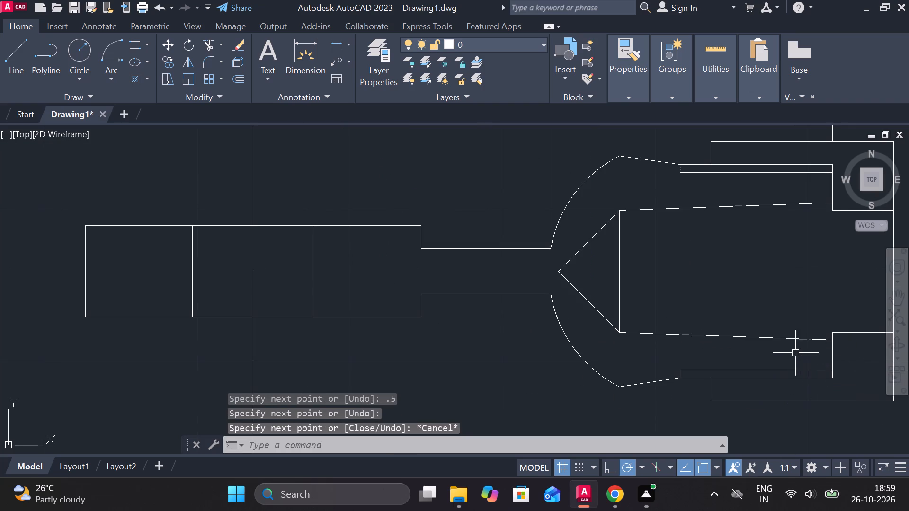
Offset the collar's upper short horizontal line 0.5 upward, level with the end of the taper's upper line.
middle_drag(813, 327, 591, 297)
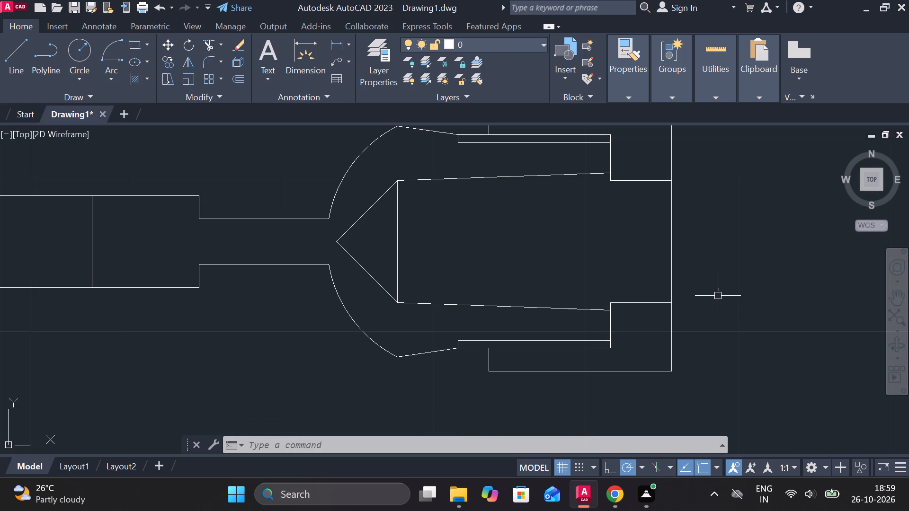
middle_drag(624, 203, 609, 251)
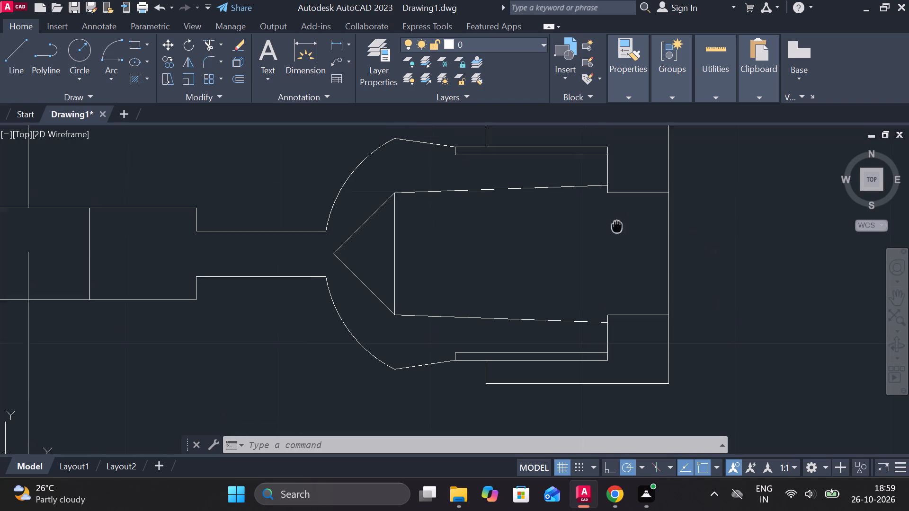
middle_drag(609, 251, 606, 274)
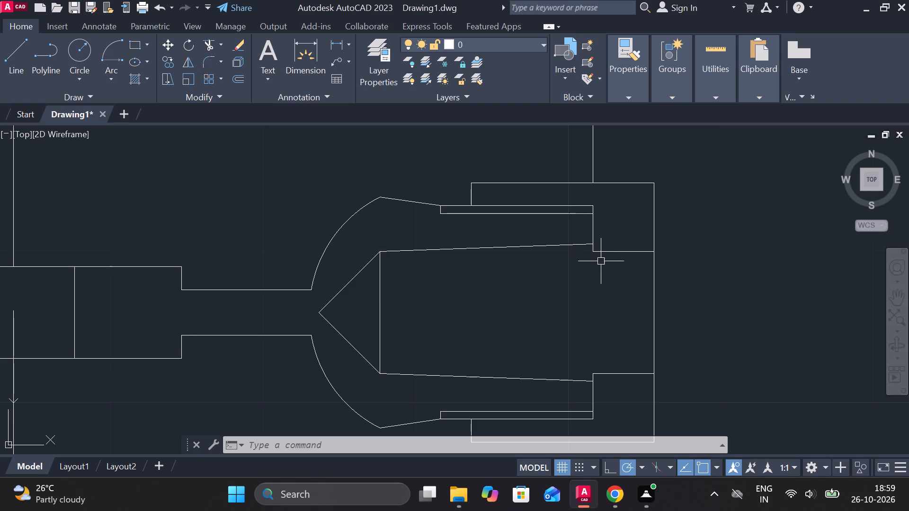
click(630, 251)
key(o)
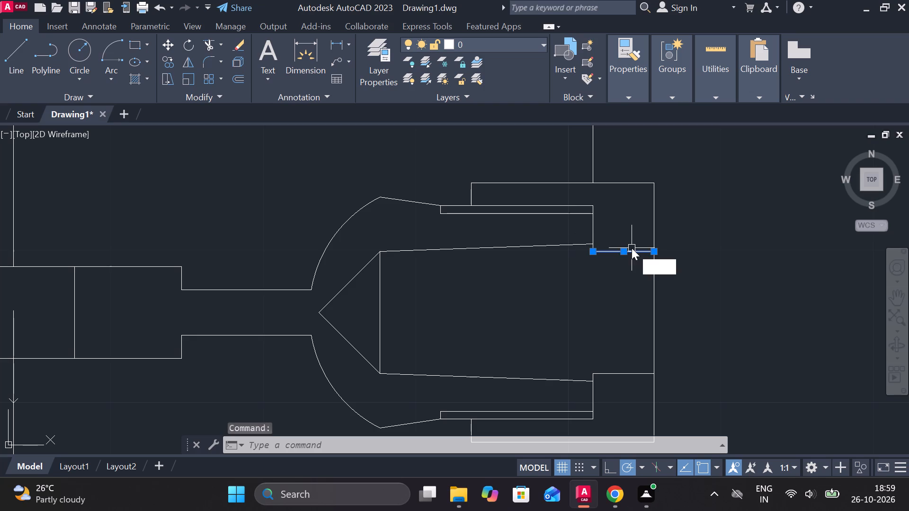
key(Return)
key(Return)
text(.5)
key(space)
Offset the collar's lower short horizontal line 0.5 downward, level with the end of the taper's lower line.
middle_drag(629, 288, 607, 216)
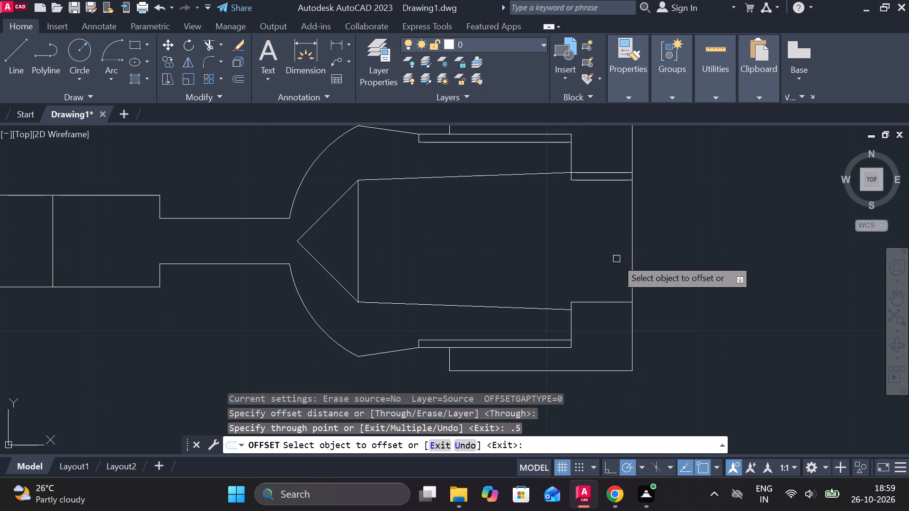
click(604, 303)
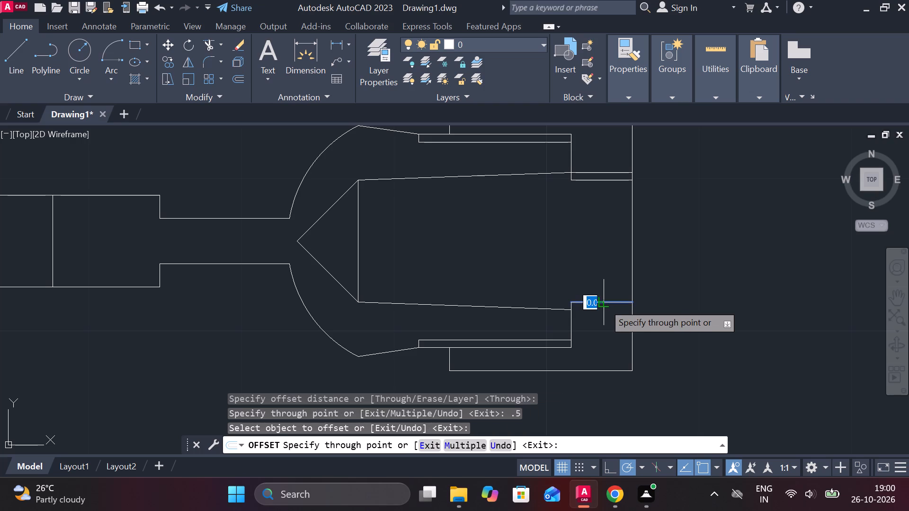
text(.5)
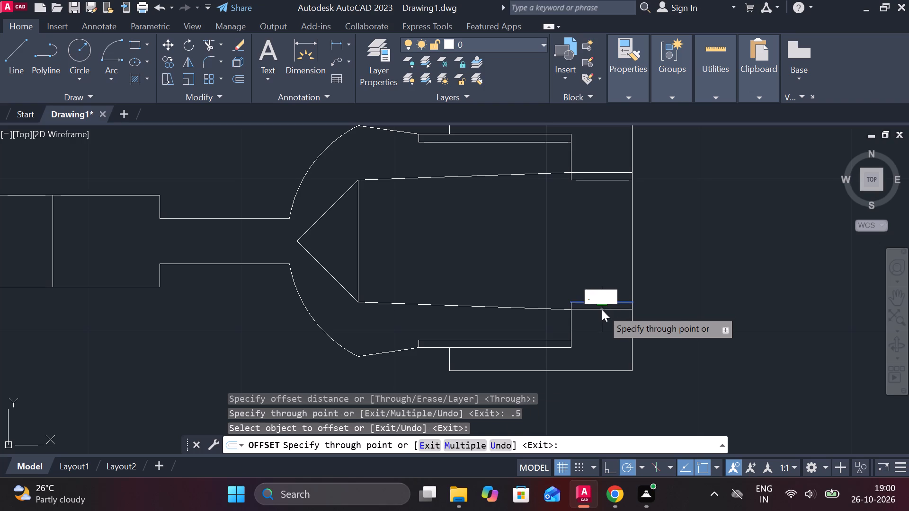
key(Return)
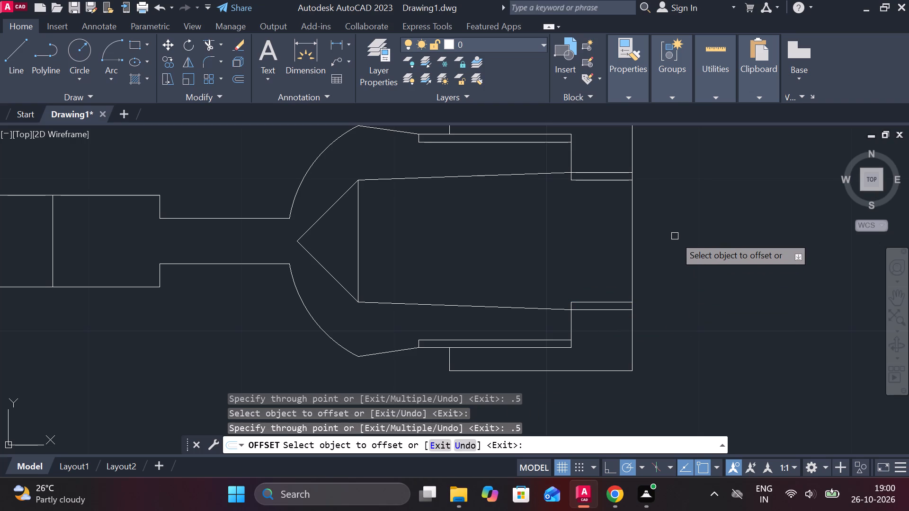
key(Escape)
Draw a vertical line joining the inner ends of the collar's original upper and lower short horizontals across the bore.
key(l)
key(Return)
click(576, 182)
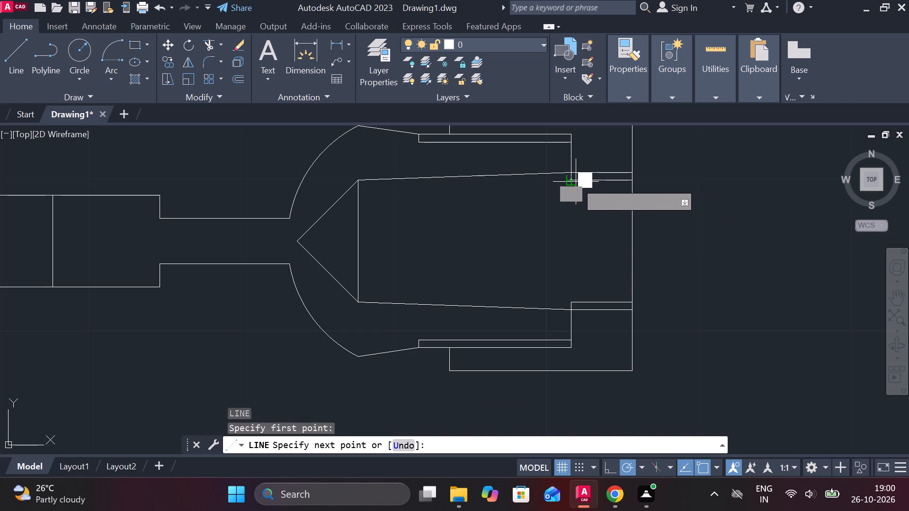
click(571, 293)
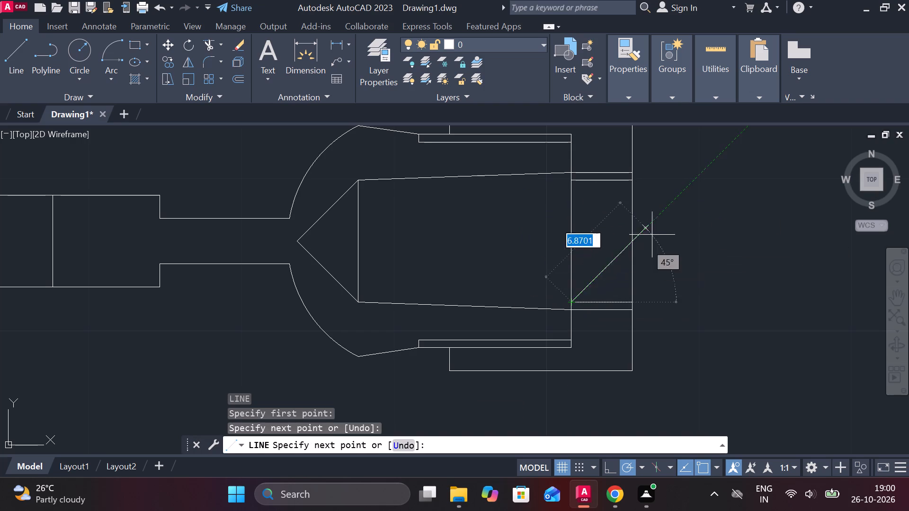
key(Escape)
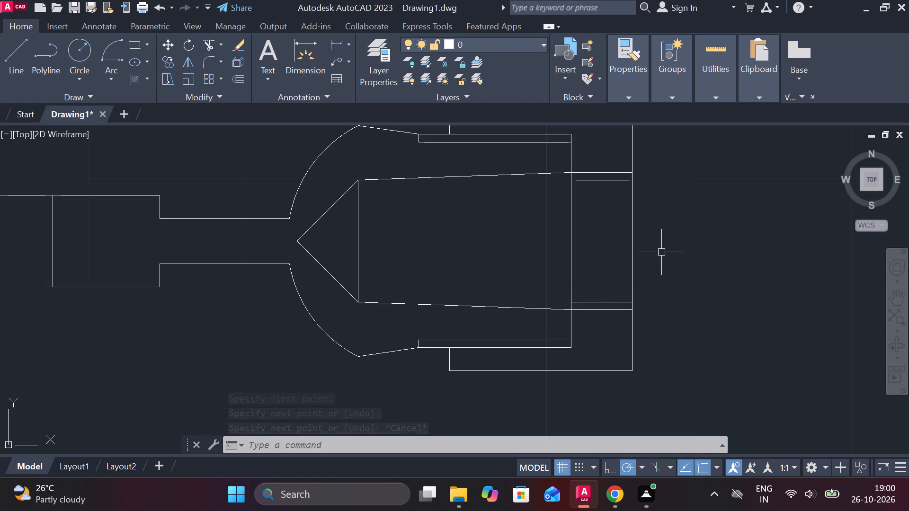
Hatch the sectioned body and both sides of the eye in the lower view with ANSI31 at scale 0.3.
scroll(705, 252, down, 1)
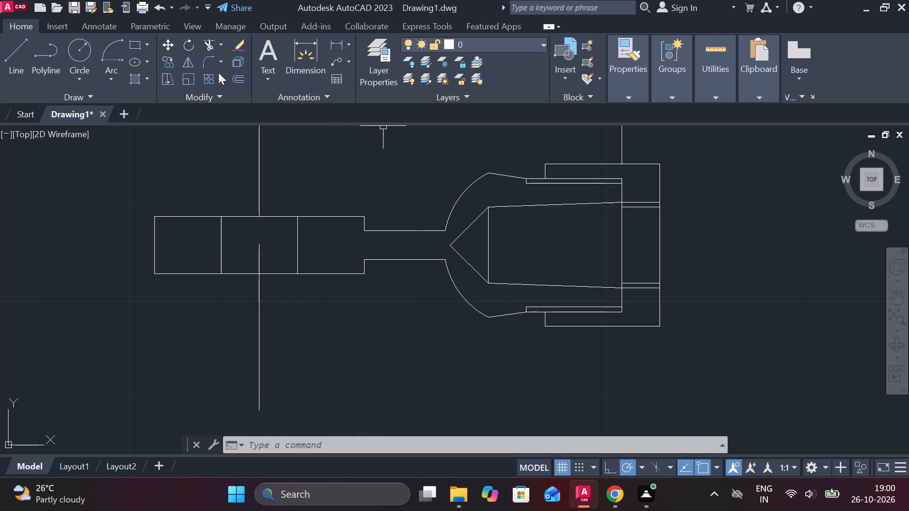
click(136, 80)
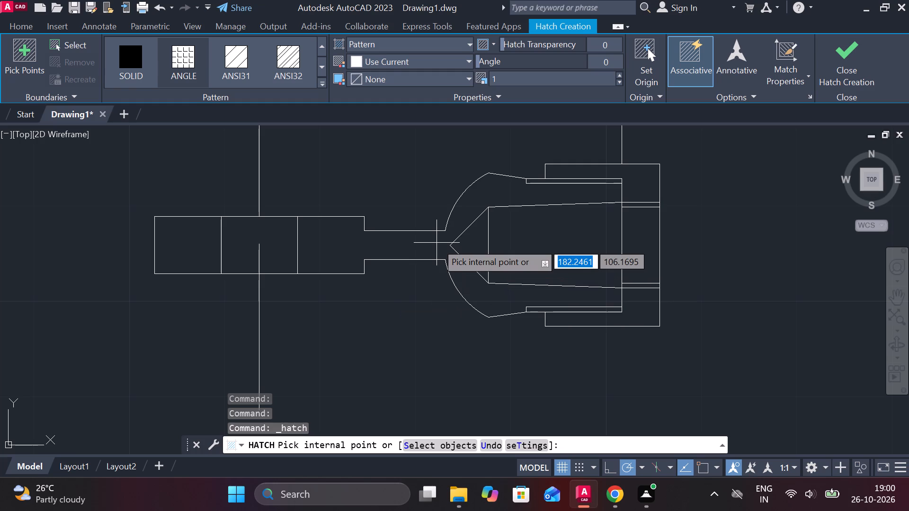
click(228, 63)
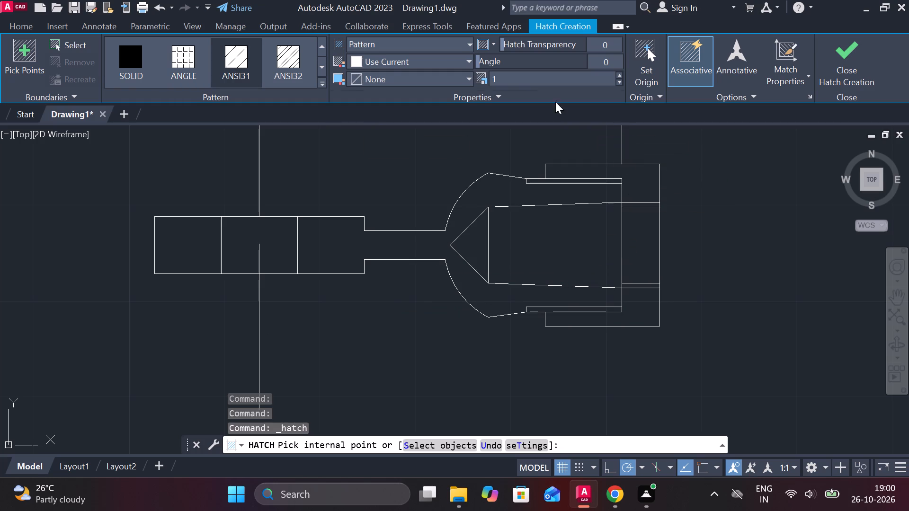
click(424, 239)
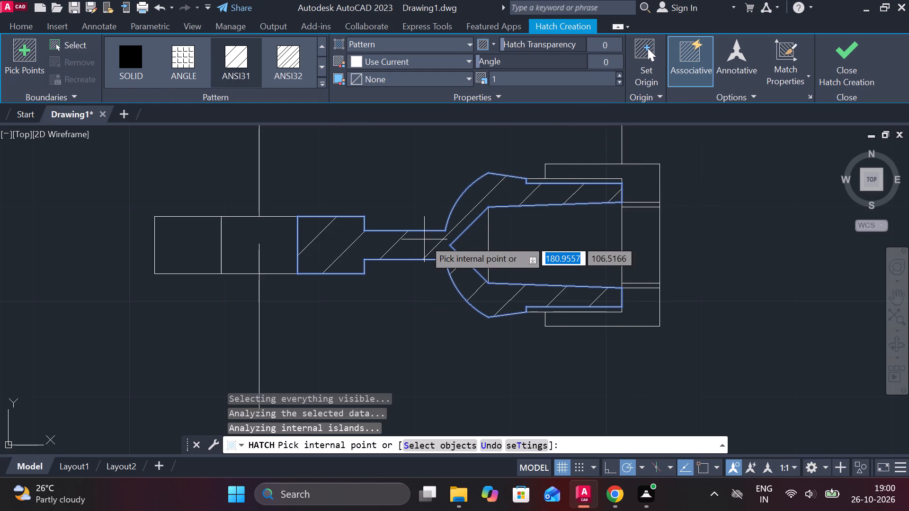
click(498, 77)
text(.4)
key(Return)
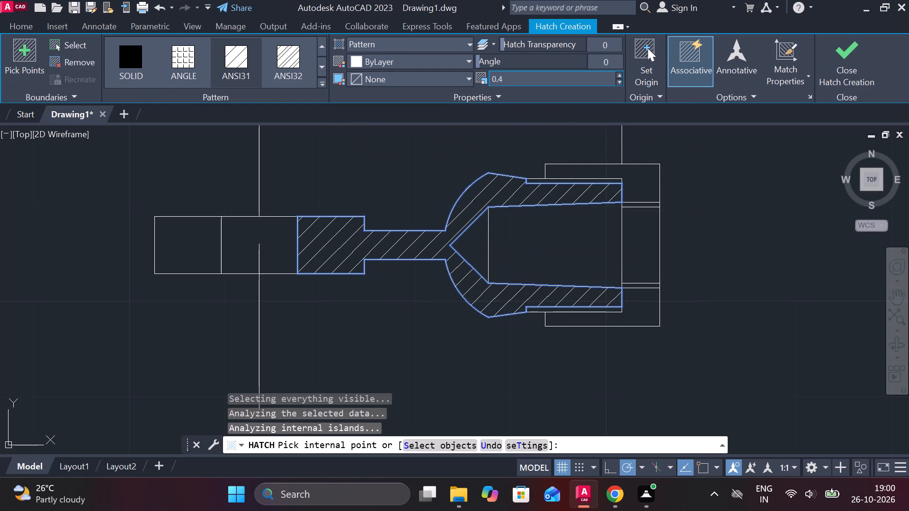
click(509, 76)
text(.3)
key(Return)
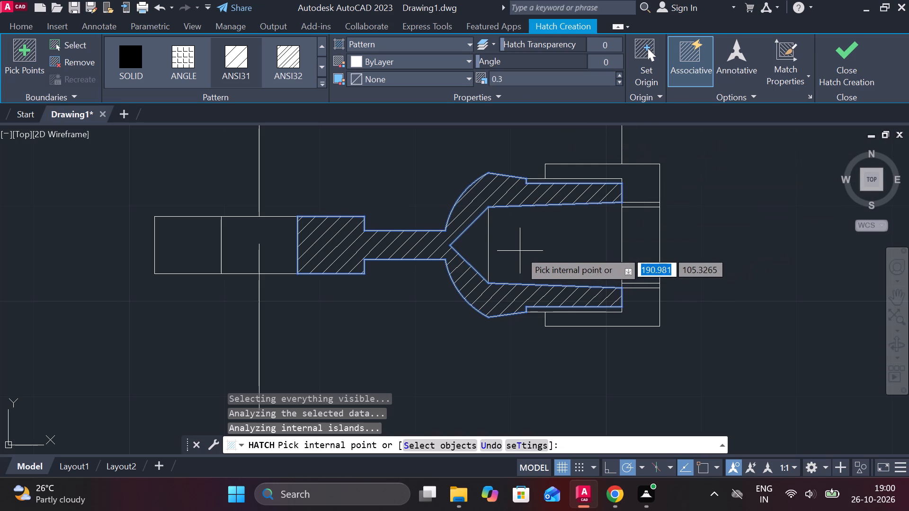
middle_drag(251, 280, 357, 298)
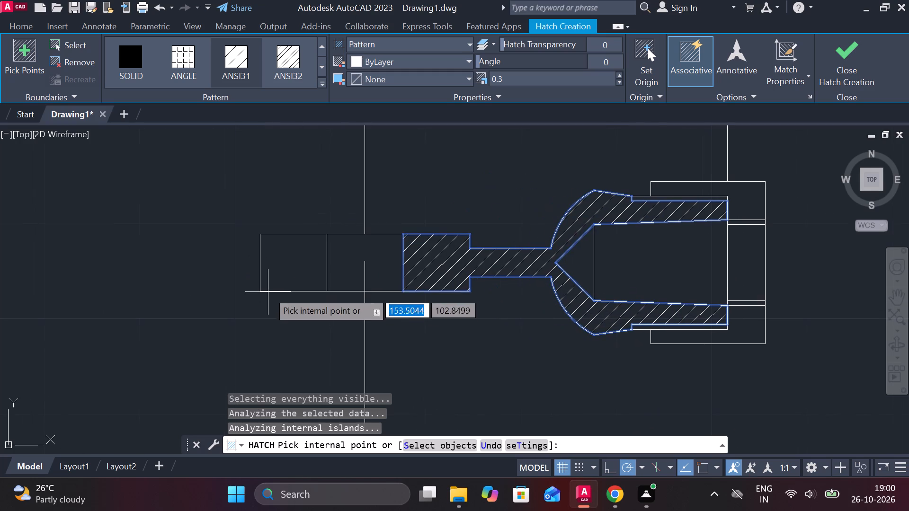
click(285, 273)
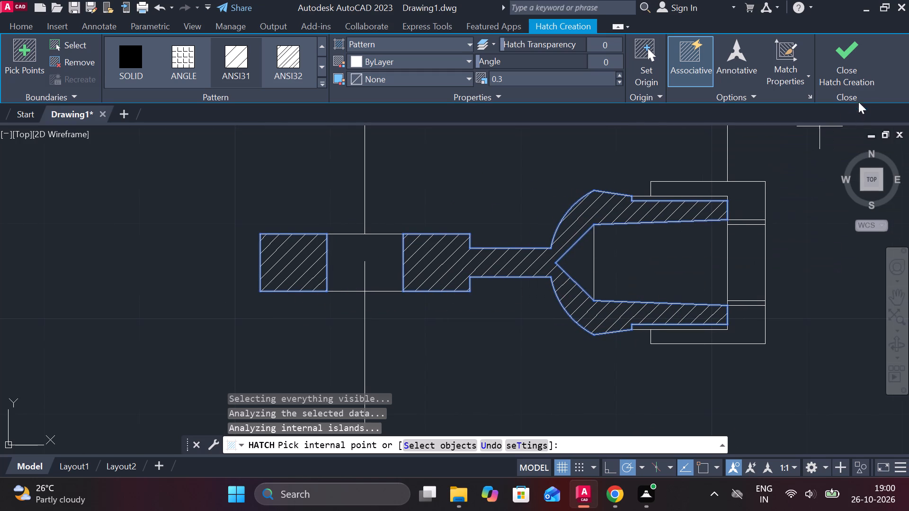
click(853, 64)
Hatch the collar's upper and lower sections, including the thin strips beside the bore, at angle 90 and scale 0.32.
scroll(784, 184, down, 1)
middle_drag(784, 184, 596, 193)
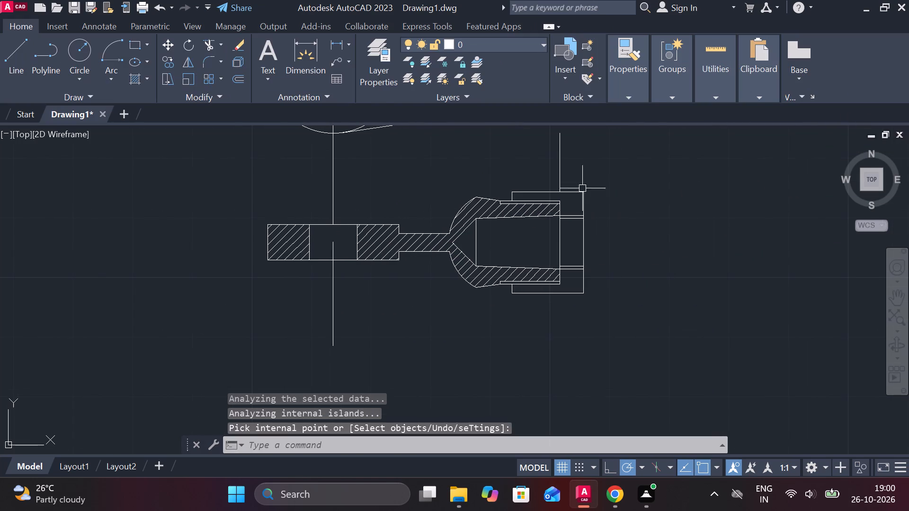
click(131, 77)
scroll(596, 75, up, 2)
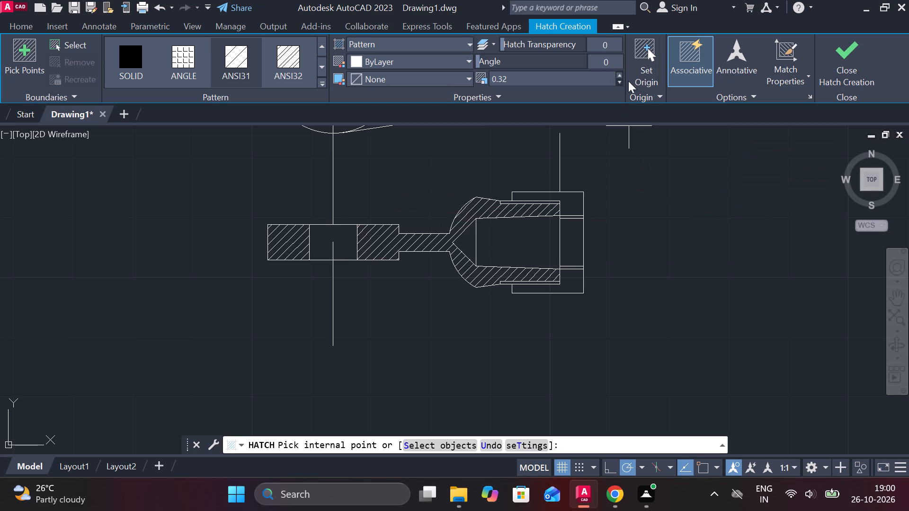
click(607, 67)
text(90)
key(Return)
scroll(544, 195, up, 2)
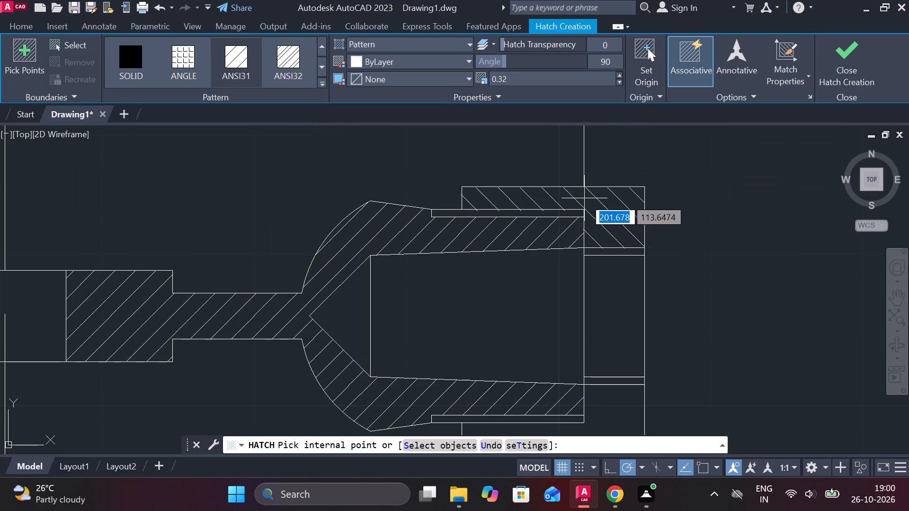
click(581, 193)
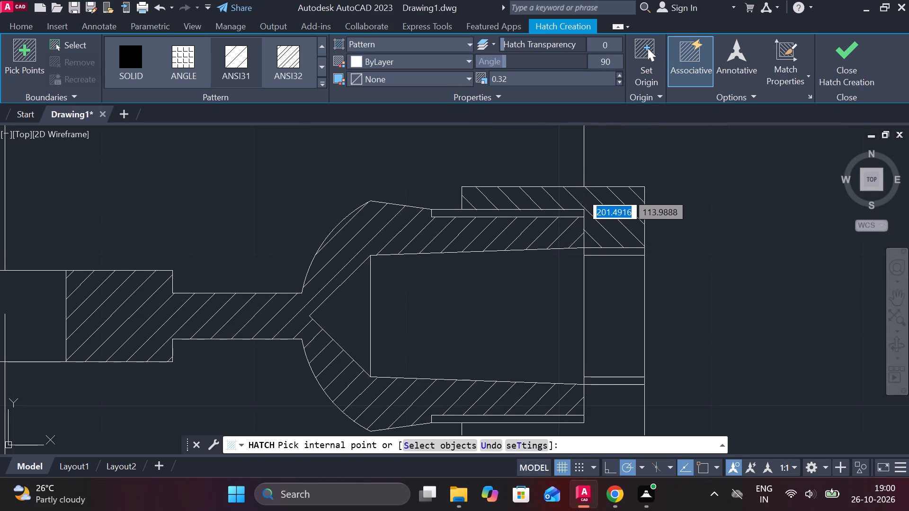
click(607, 255)
middle_drag(610, 270, 573, 185)
click(571, 326)
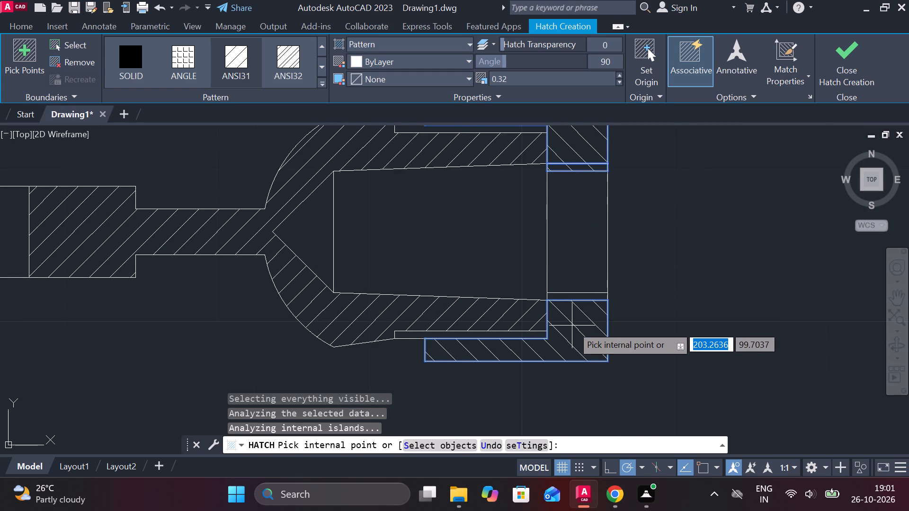
click(578, 297)
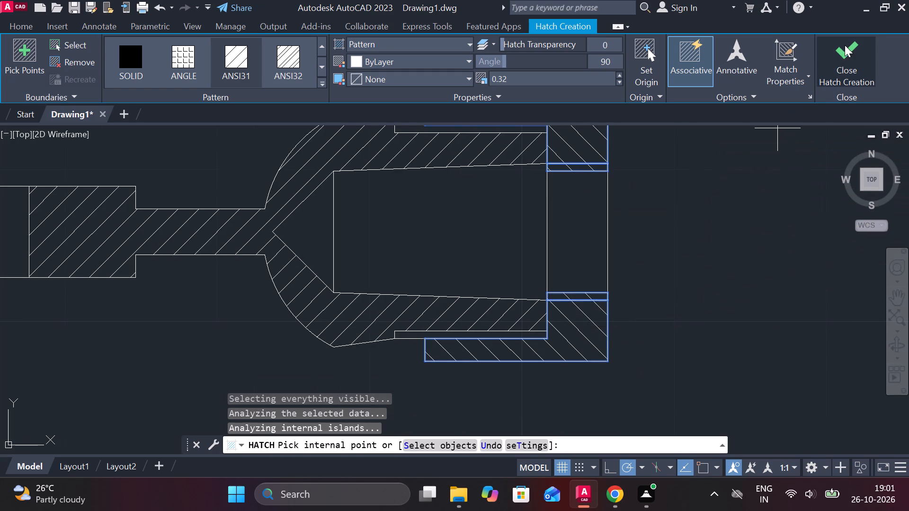
click(842, 56)
Join the vertical line above the collar with the collinear vertical crossing the bore into one line.
scroll(693, 290, down, 1)
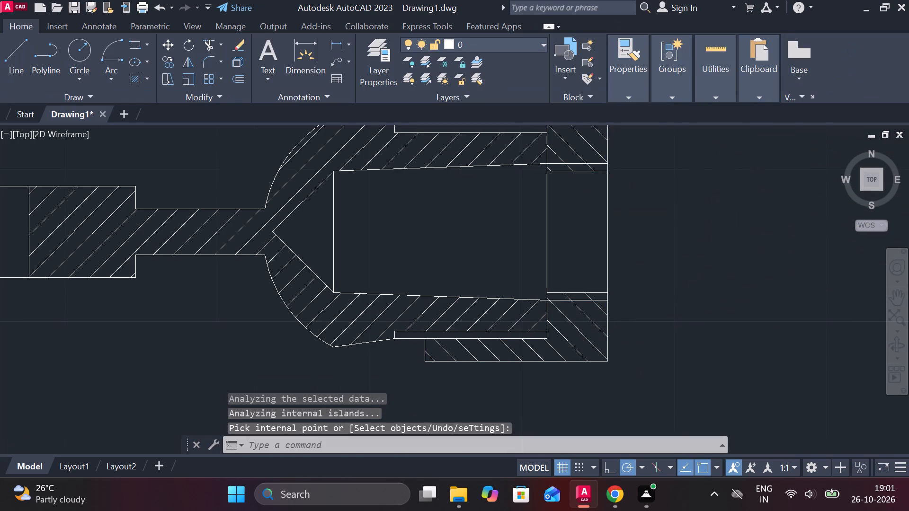
scroll(693, 290, down, 2)
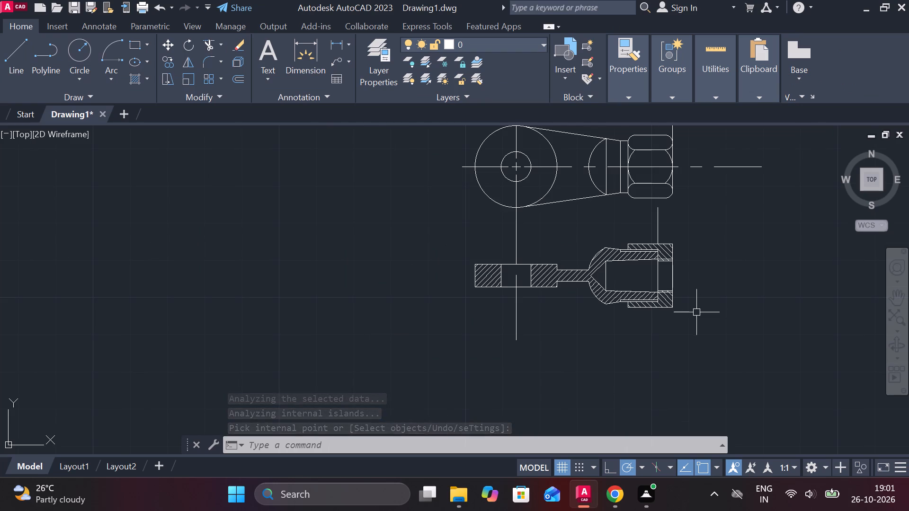
click(658, 270)
click(656, 232)
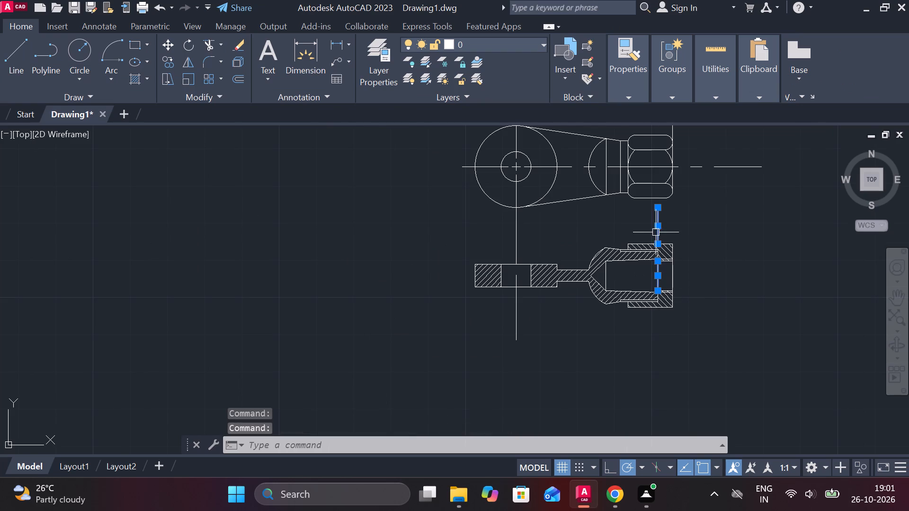
key(j)
key(Return)
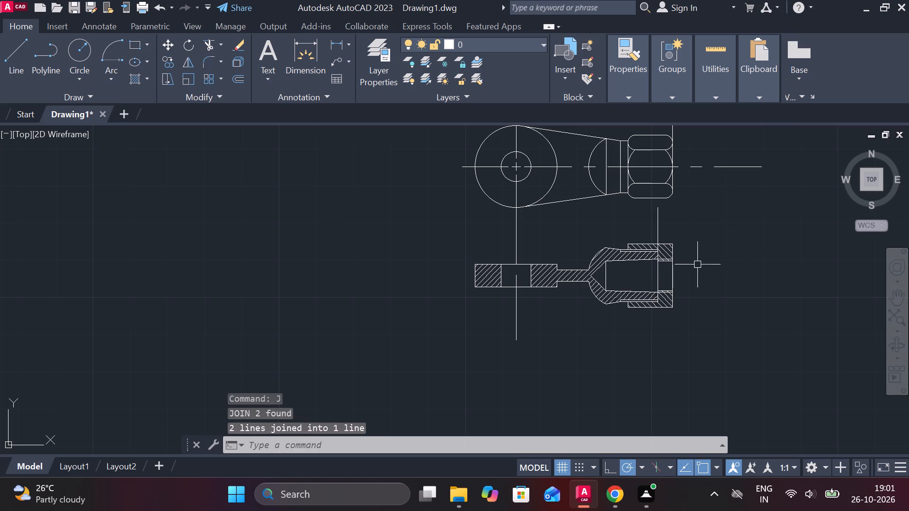
Stretch the joined vertical line's lower end down past the bottom of the sectional view.
click(657, 282)
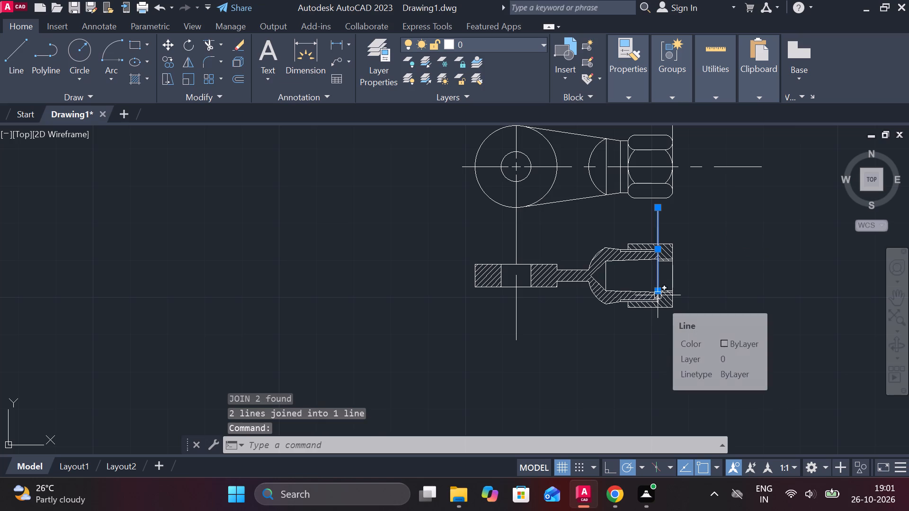
click(659, 293)
click(665, 335)
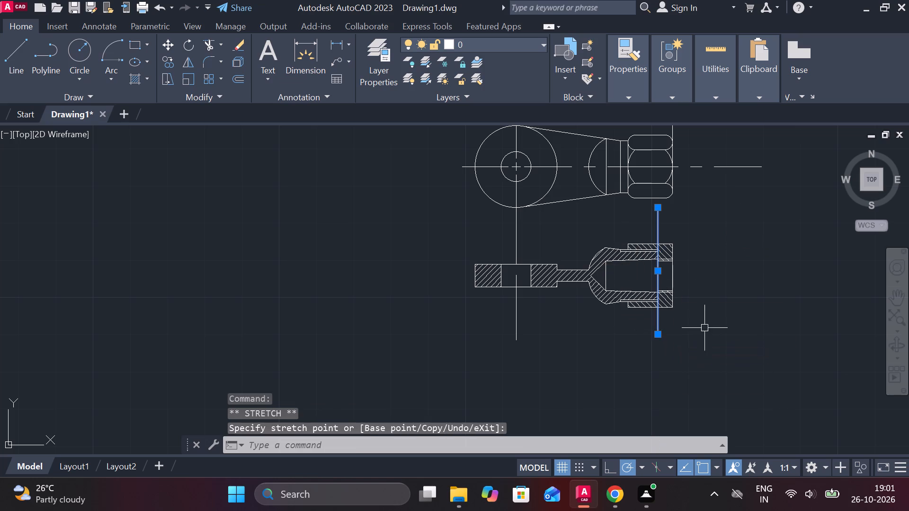
key(Escape)
Set the linetype of the collar's long vertical line and the eye's vertical line between the views to CENTER2.
click(656, 230)
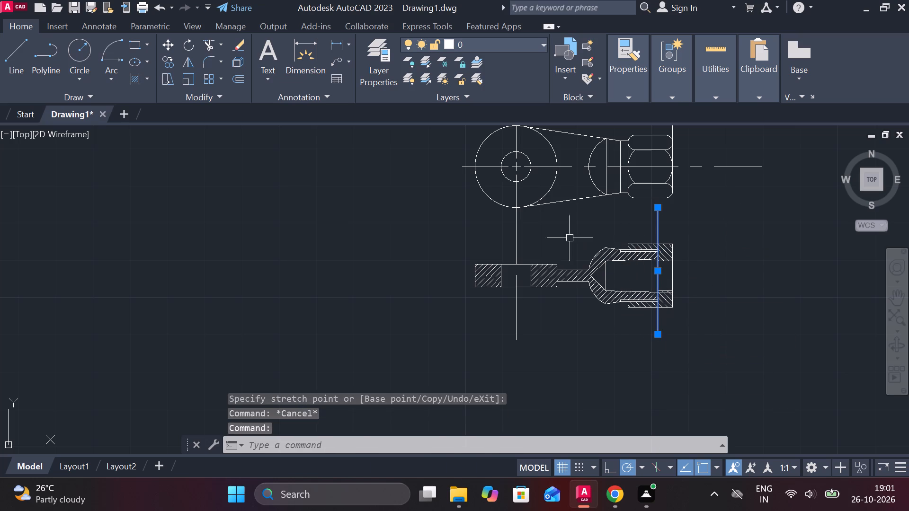
click(518, 229)
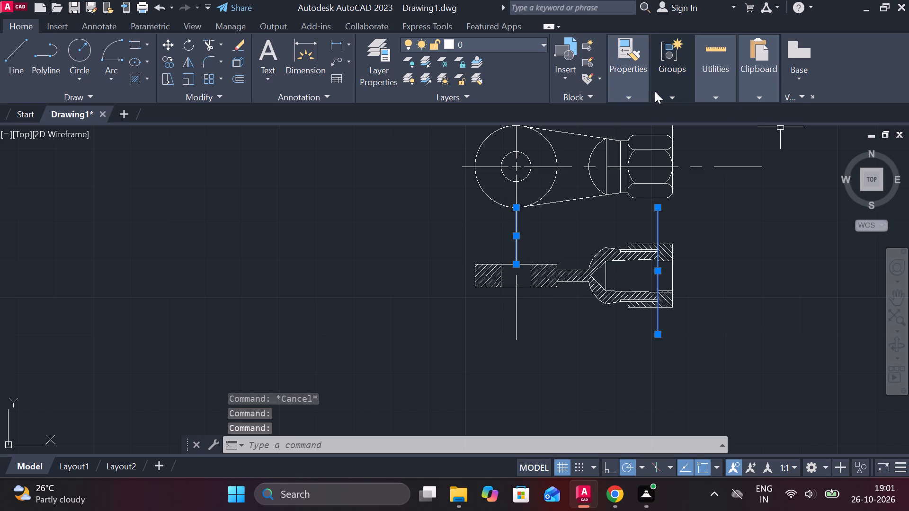
click(626, 93)
click(744, 146)
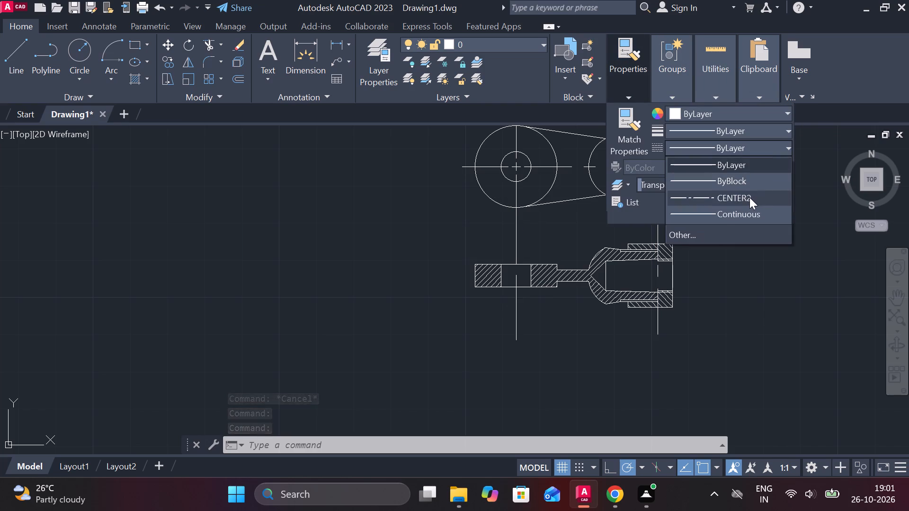
click(749, 197)
key(Escape)
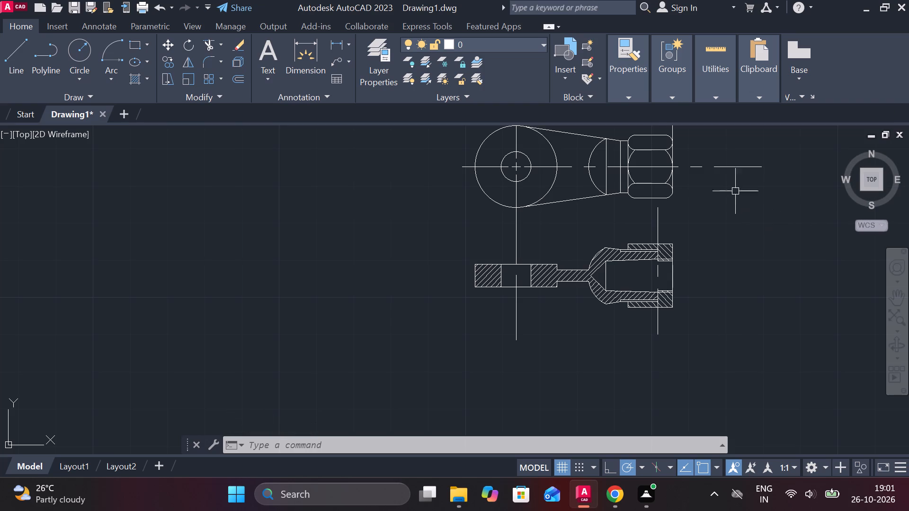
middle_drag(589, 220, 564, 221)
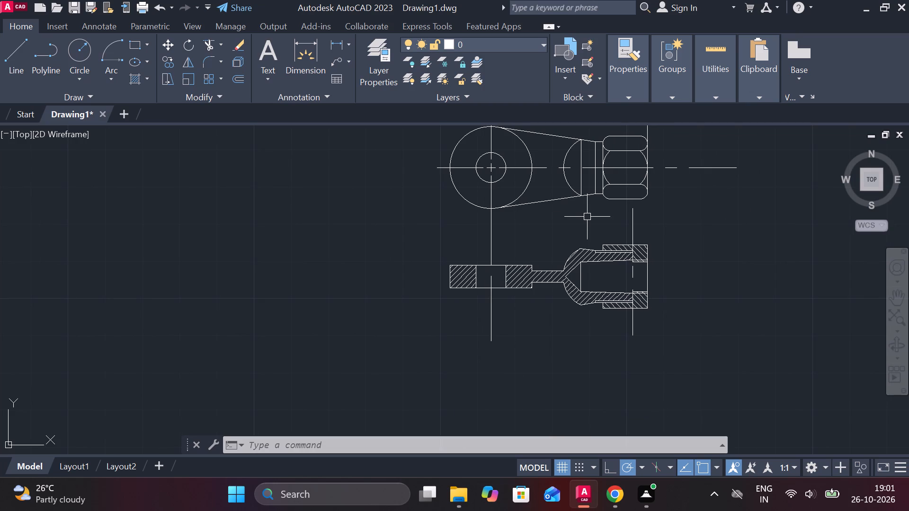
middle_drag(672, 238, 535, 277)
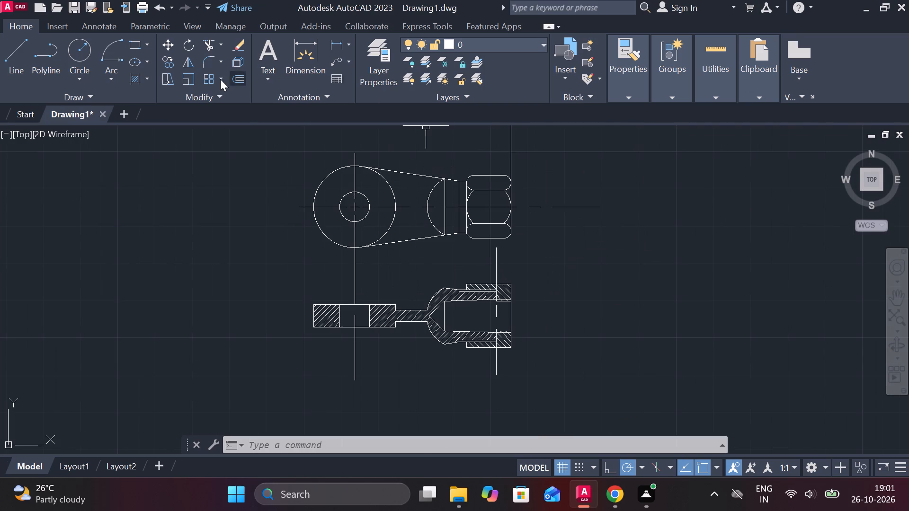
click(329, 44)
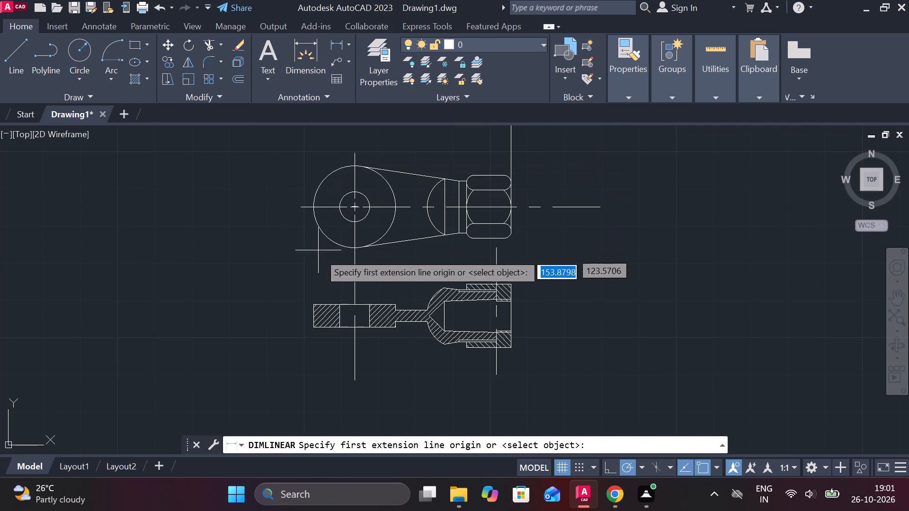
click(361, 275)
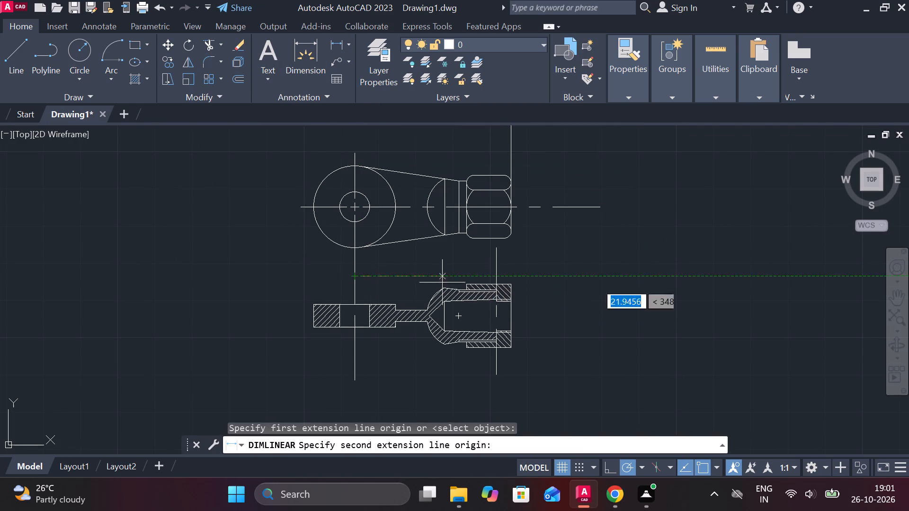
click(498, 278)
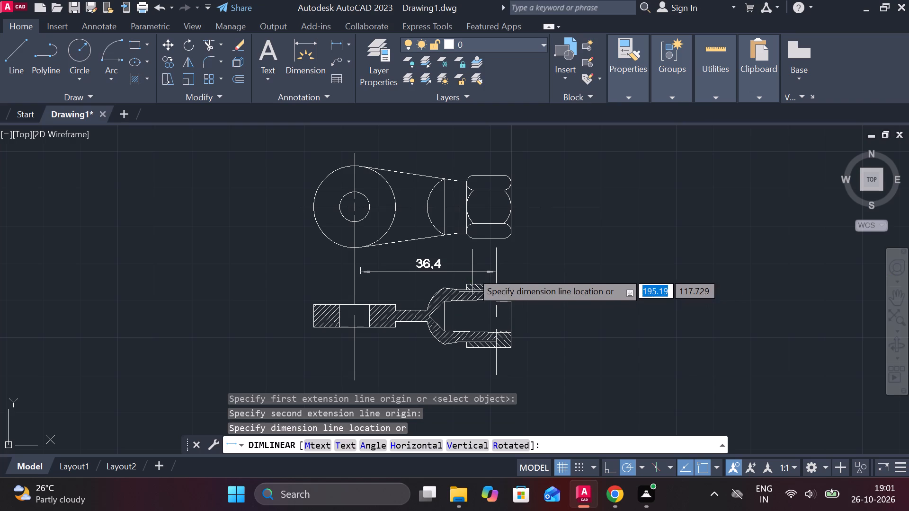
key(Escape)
Add a horizontal linear dimension from the eye's vertical centerline to the collar's vertical centerline, placed between the two views.
key(space)
click(356, 271)
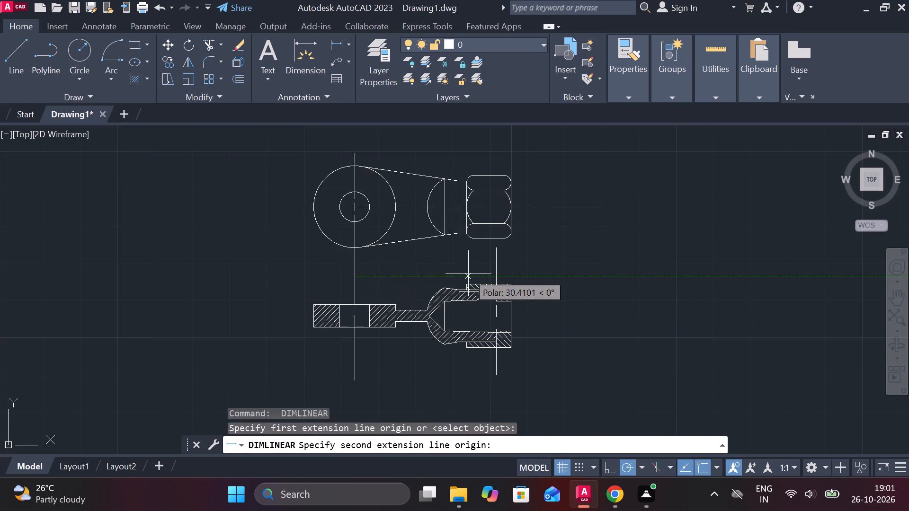
click(486, 273)
click(465, 272)
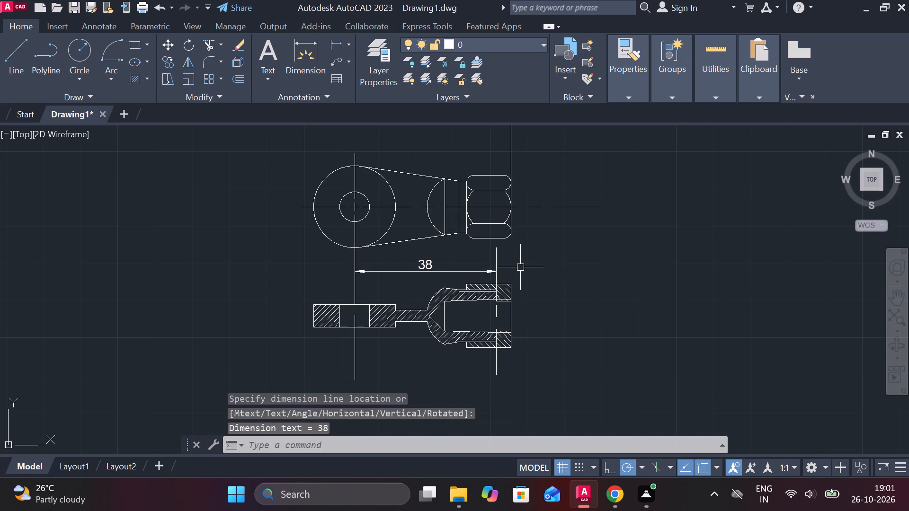
Modify the ISO-25 dimension style with a text height of 4 and an arrow size of 3.
scroll(588, 282, down, 1)
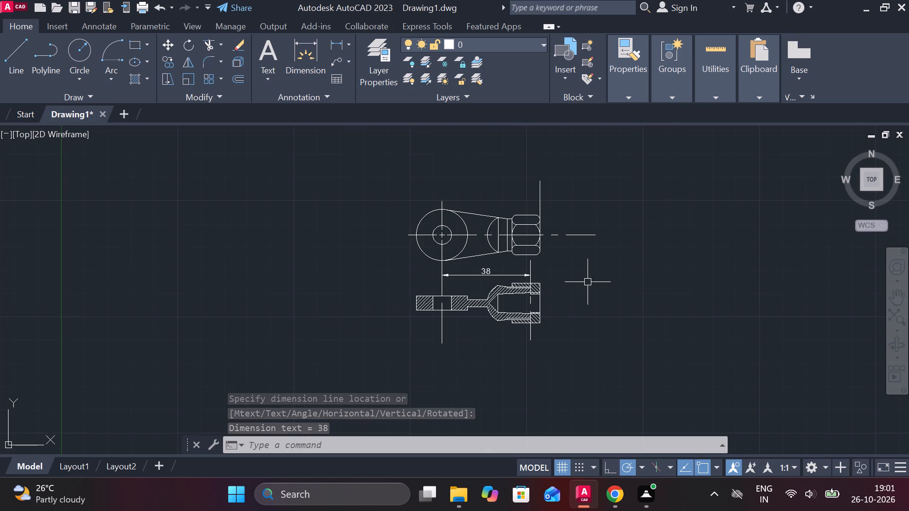
key(Escape)
text(d)
key(space)
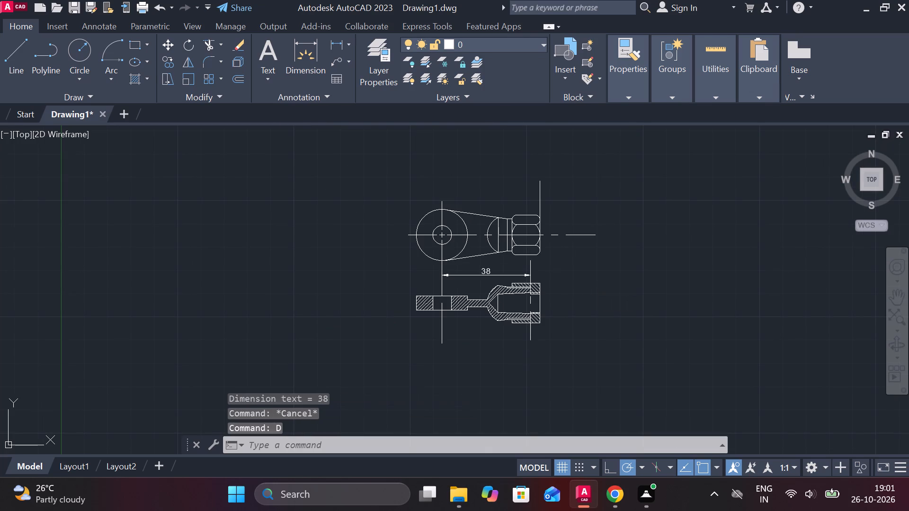
click(598, 208)
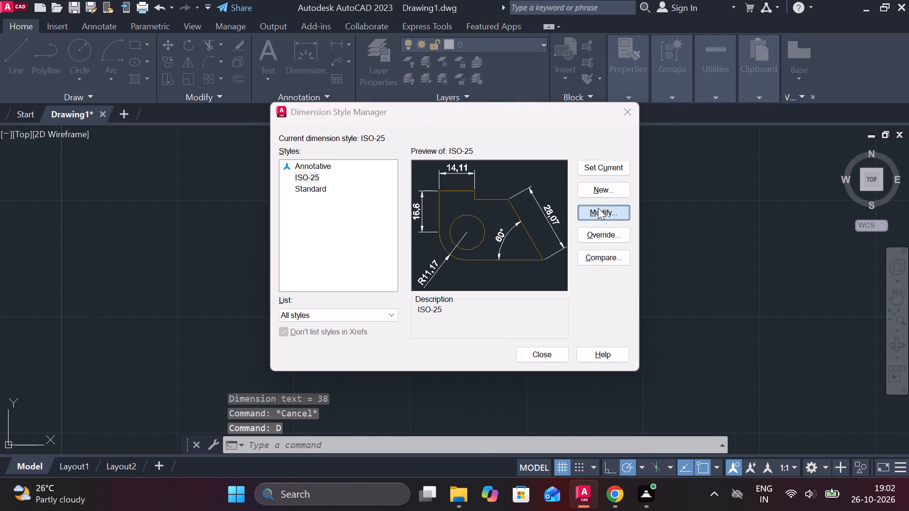
click(366, 83)
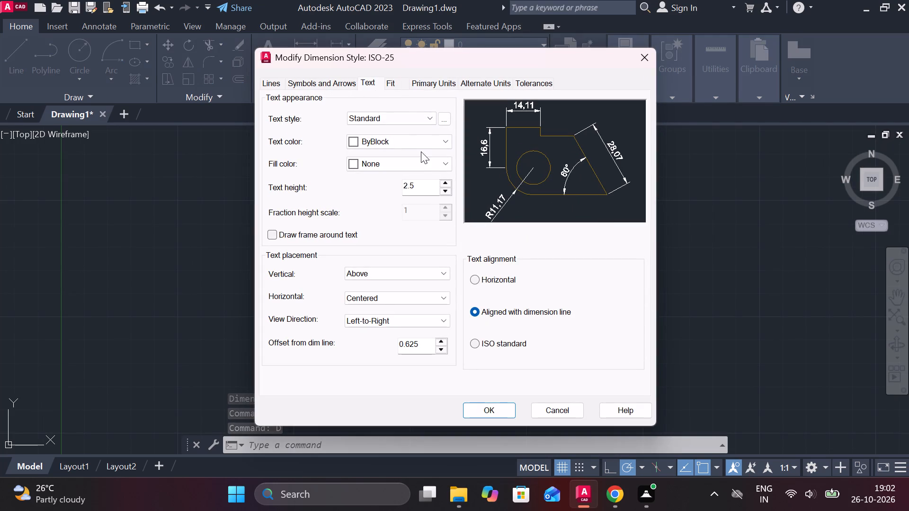
drag(416, 182, 383, 183)
key(4)
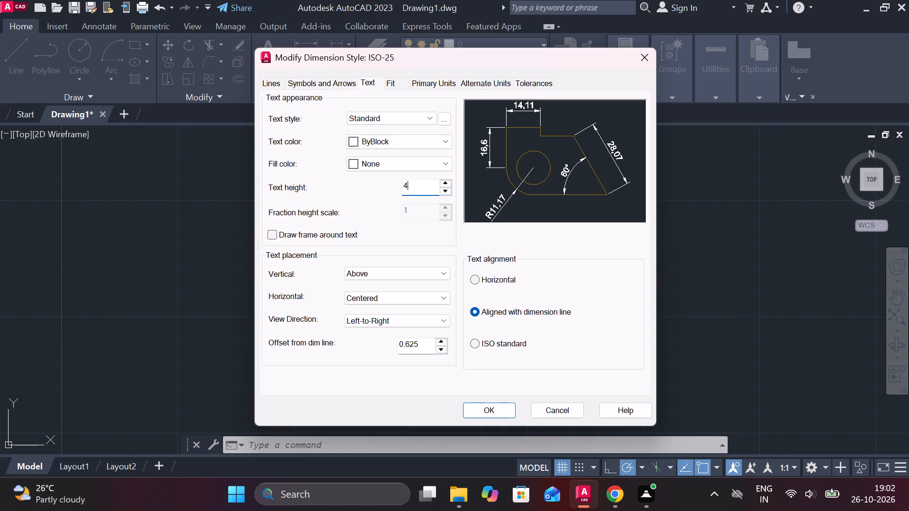
key(space)
click(330, 85)
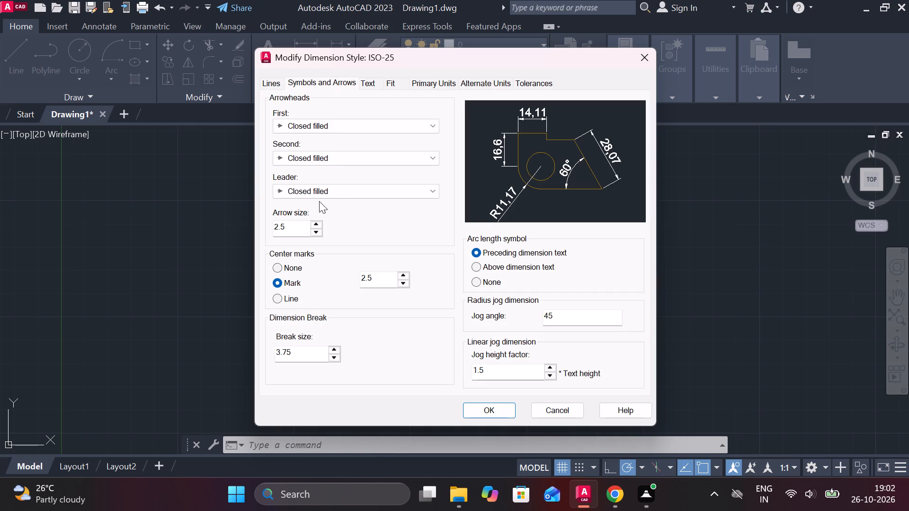
drag(293, 224, 255, 227)
key(3)
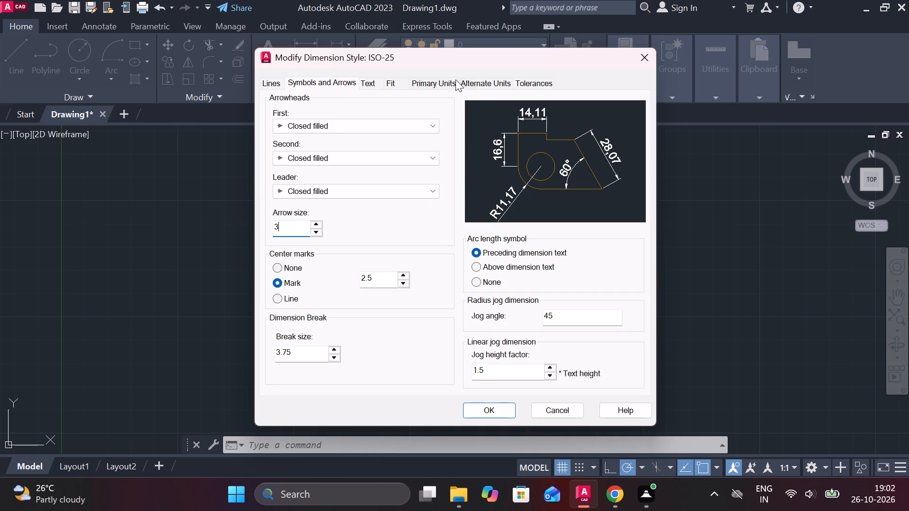
Set the ISO-25 style's linear dimension precision to 0 and make it the current dimension style.
click(447, 82)
click(432, 131)
click(365, 156)
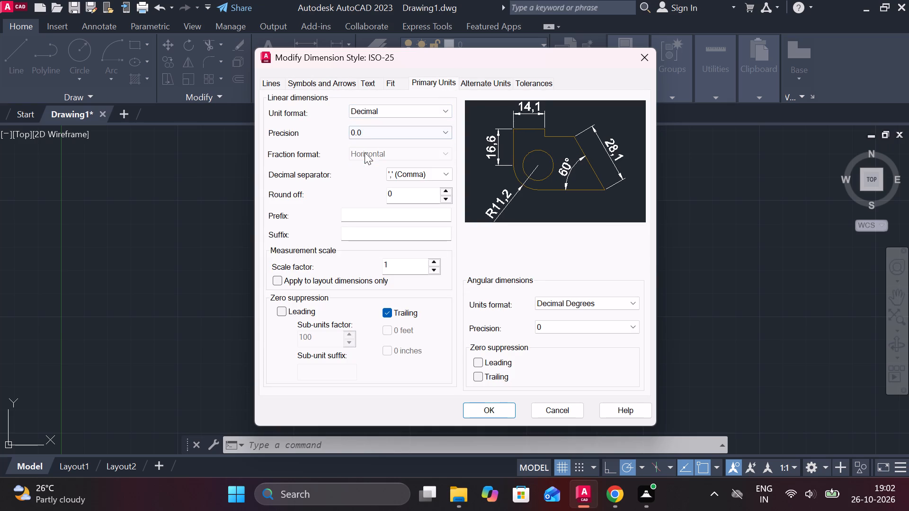
click(365, 135)
click(356, 141)
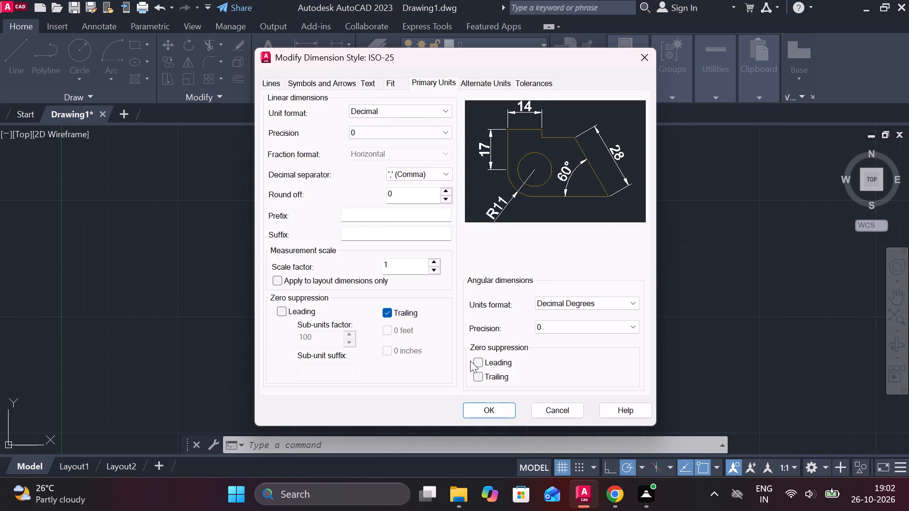
click(485, 410)
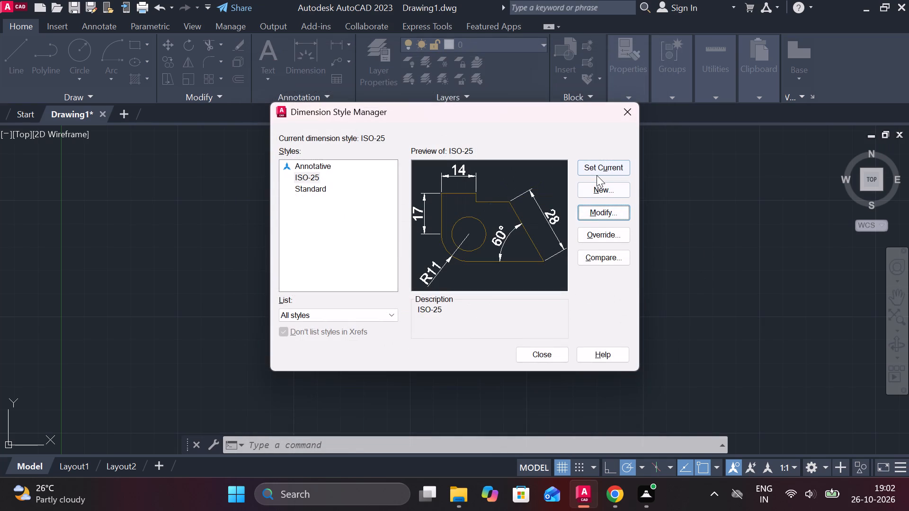
click(597, 175)
click(546, 345)
click(544, 358)
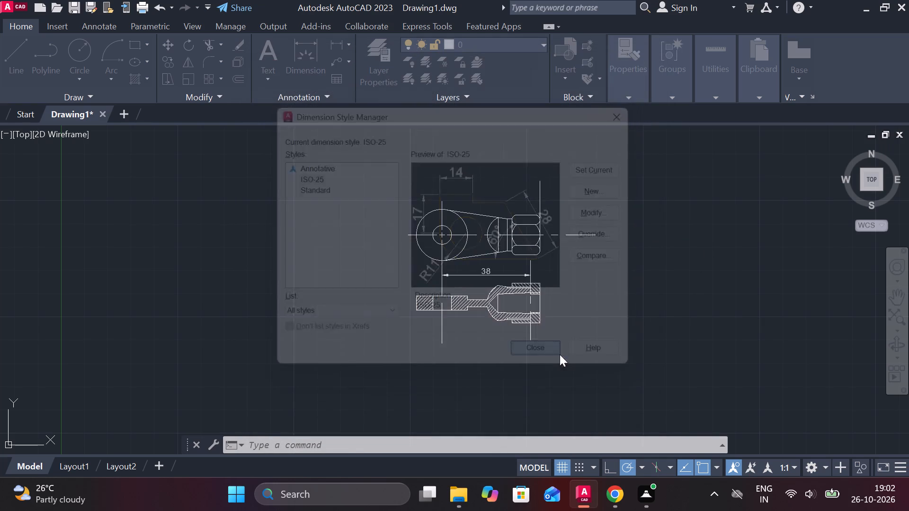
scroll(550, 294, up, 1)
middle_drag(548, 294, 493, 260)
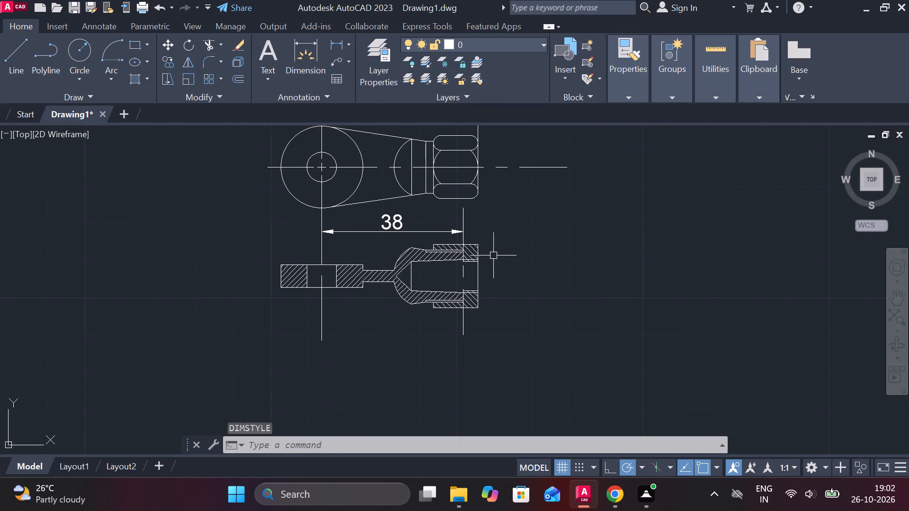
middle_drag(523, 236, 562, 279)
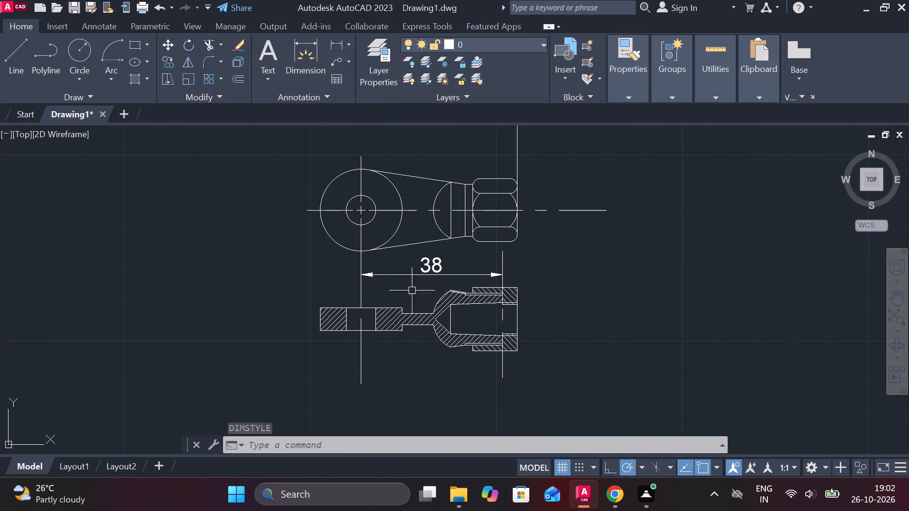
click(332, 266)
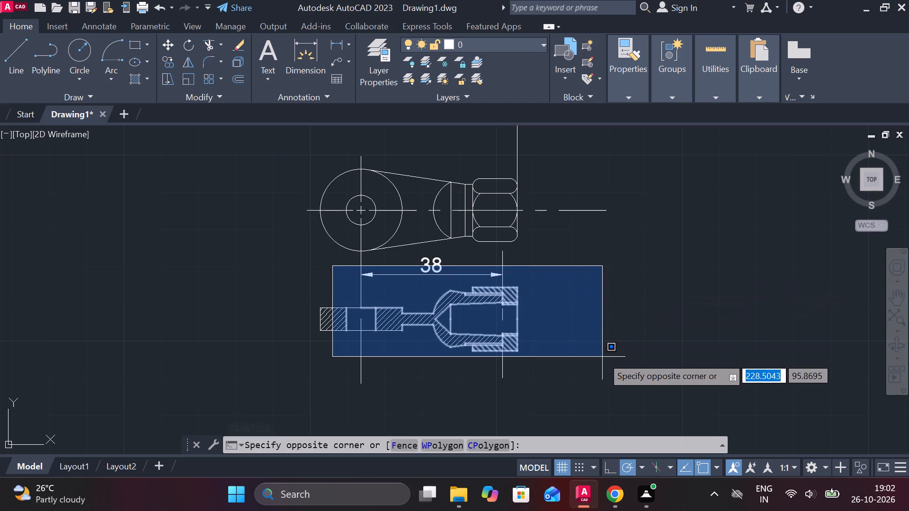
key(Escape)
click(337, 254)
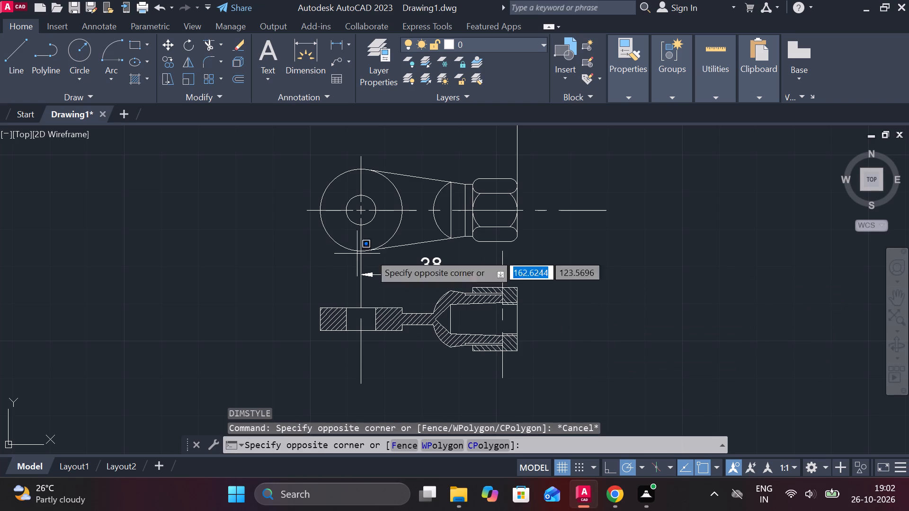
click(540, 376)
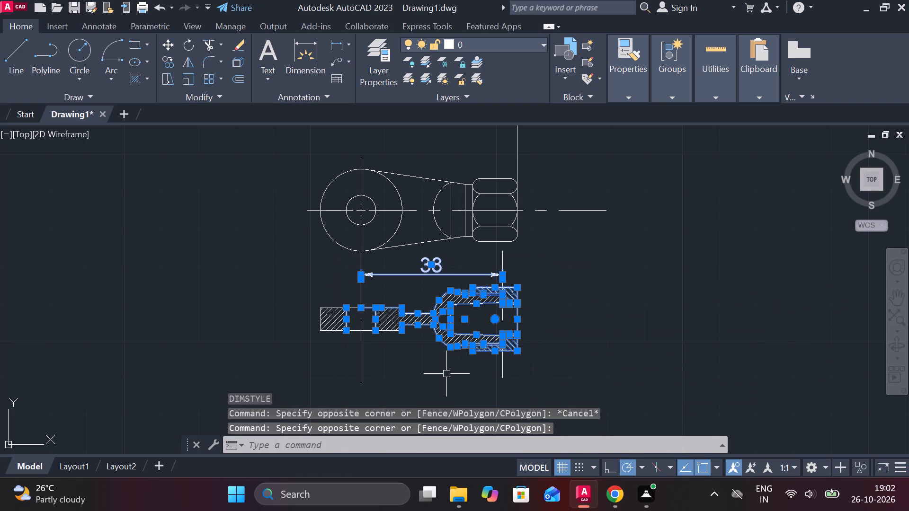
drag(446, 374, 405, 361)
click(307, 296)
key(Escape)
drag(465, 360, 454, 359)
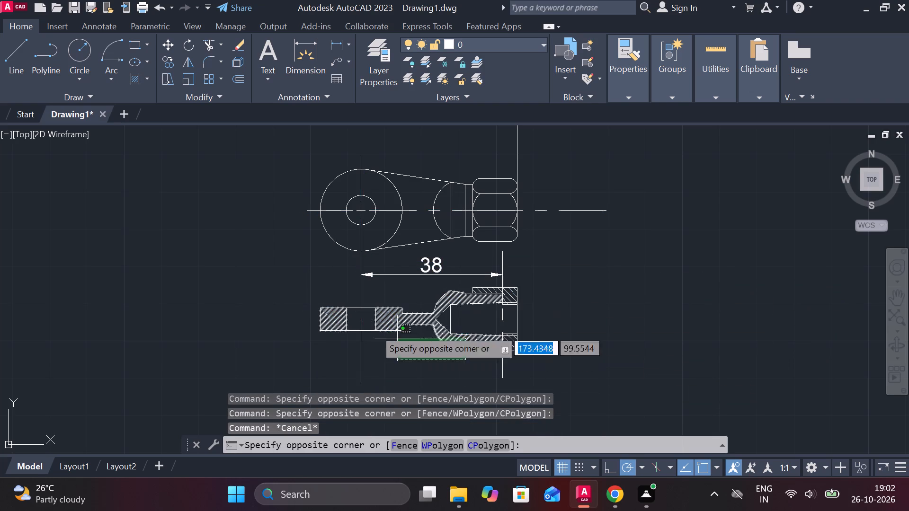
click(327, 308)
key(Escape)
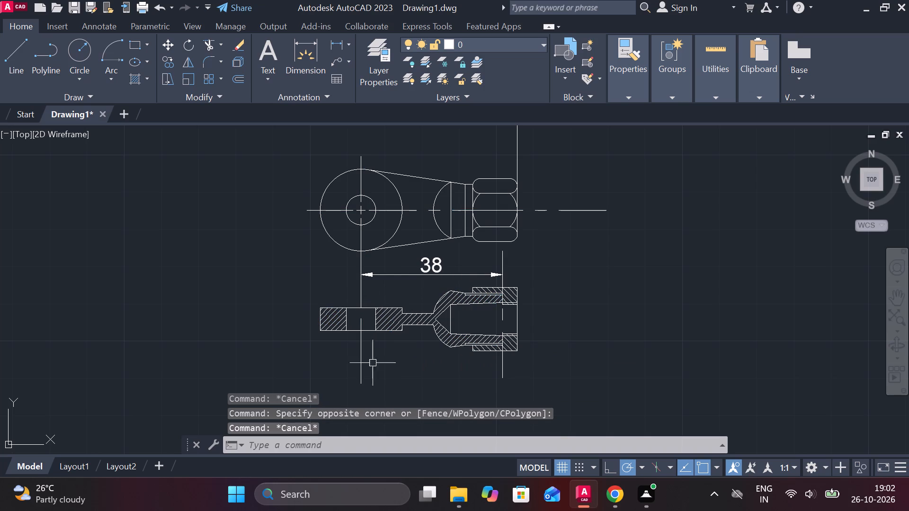
Shorten the lower end of the eye's vertical centerline so it stops just above the sectional view.
click(359, 356)
click(359, 382)
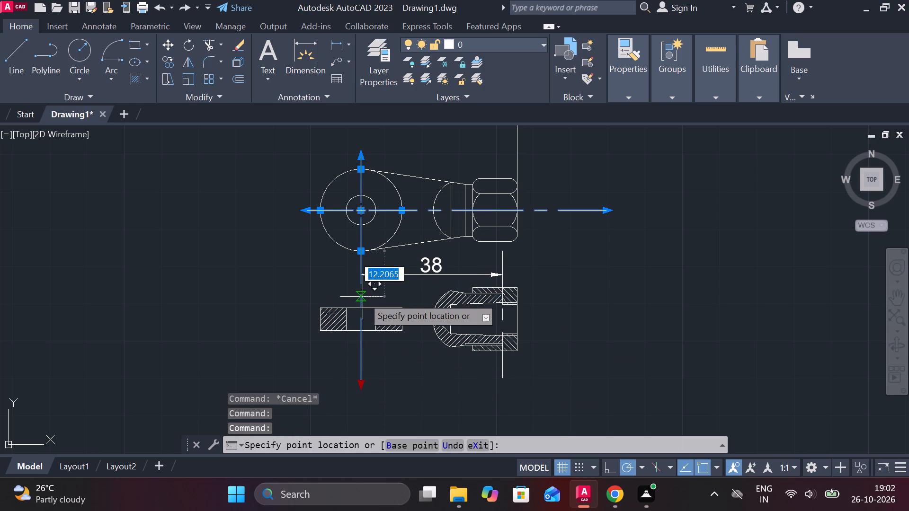
click(363, 297)
key(Escape)
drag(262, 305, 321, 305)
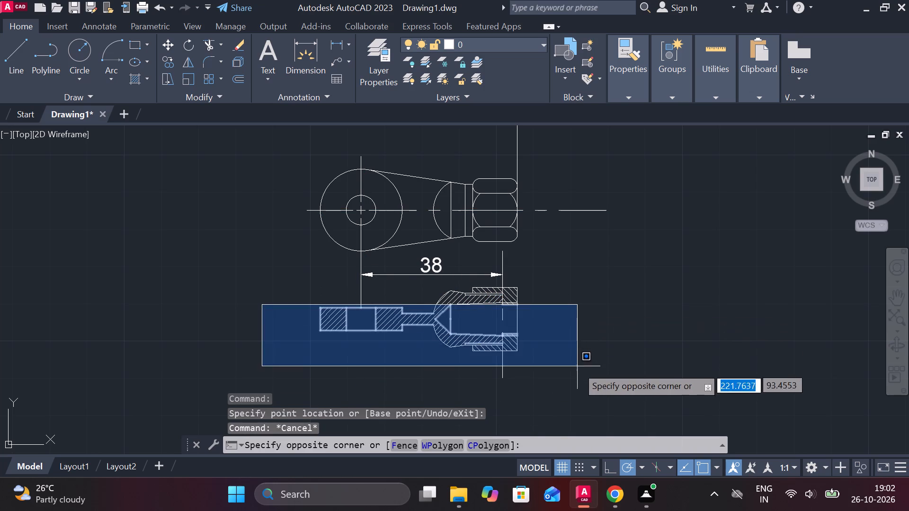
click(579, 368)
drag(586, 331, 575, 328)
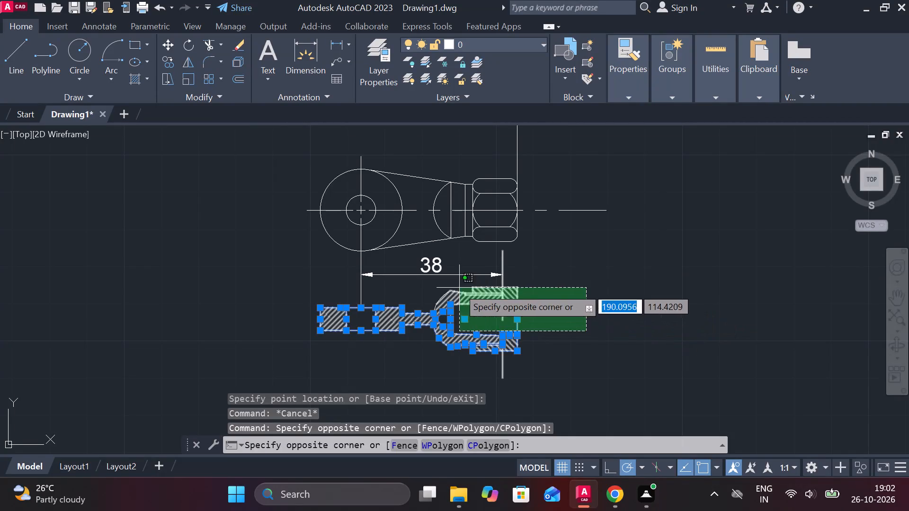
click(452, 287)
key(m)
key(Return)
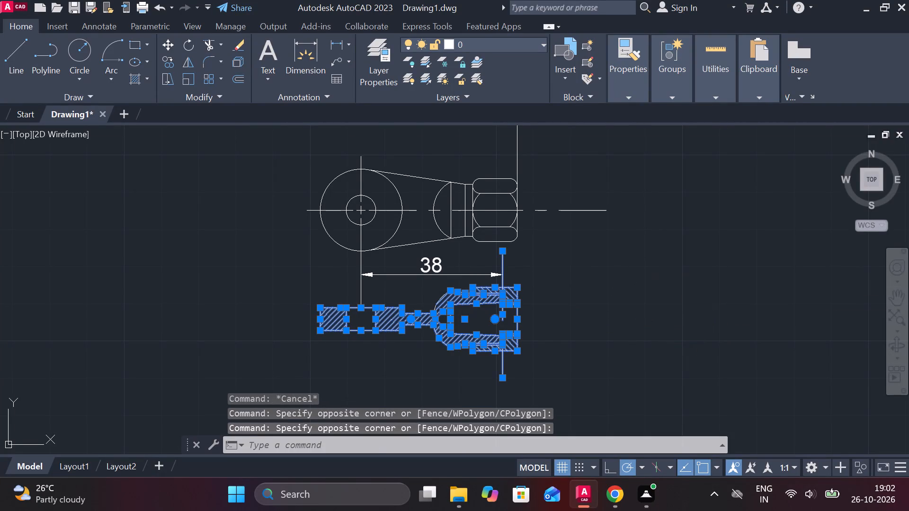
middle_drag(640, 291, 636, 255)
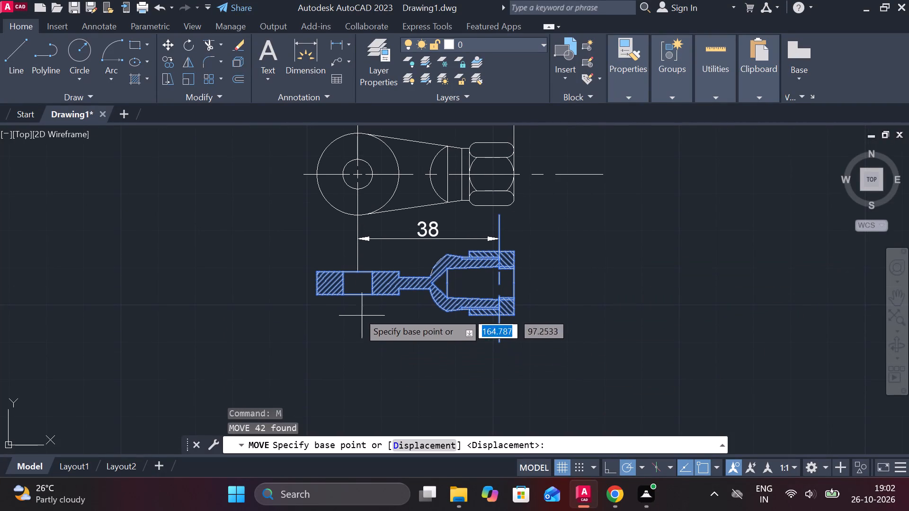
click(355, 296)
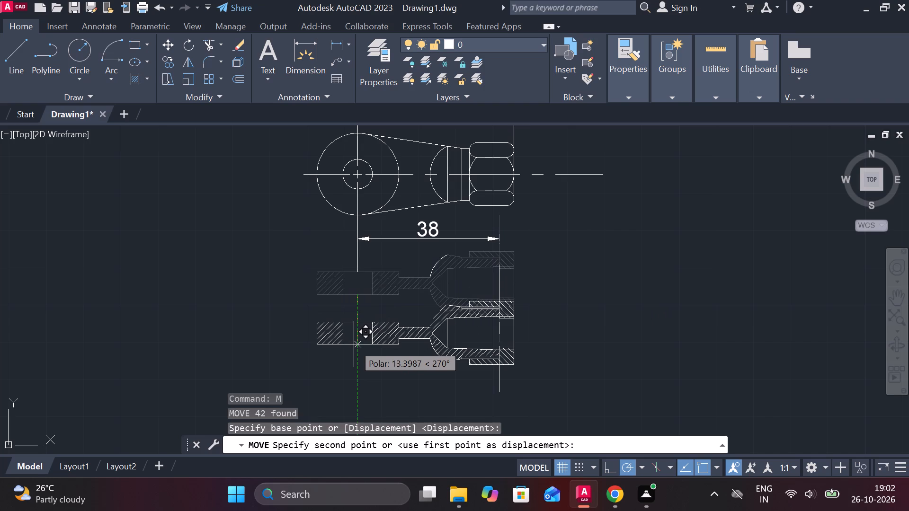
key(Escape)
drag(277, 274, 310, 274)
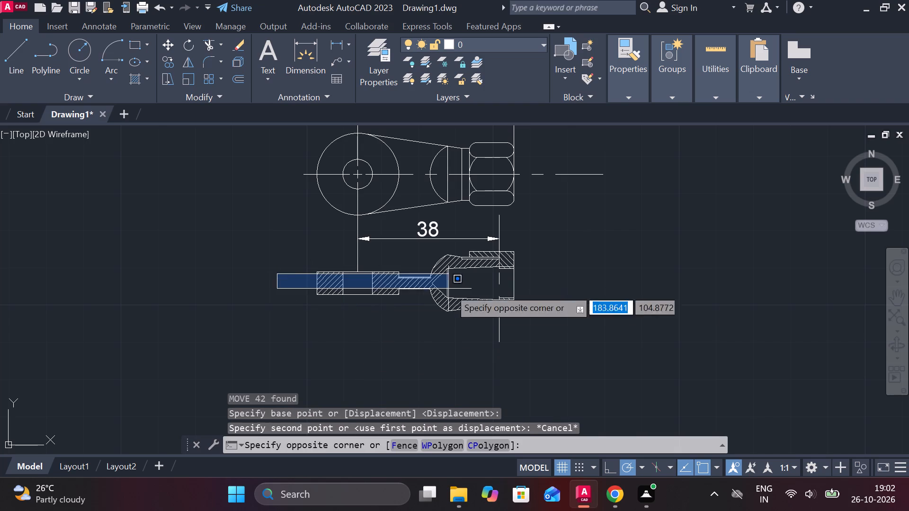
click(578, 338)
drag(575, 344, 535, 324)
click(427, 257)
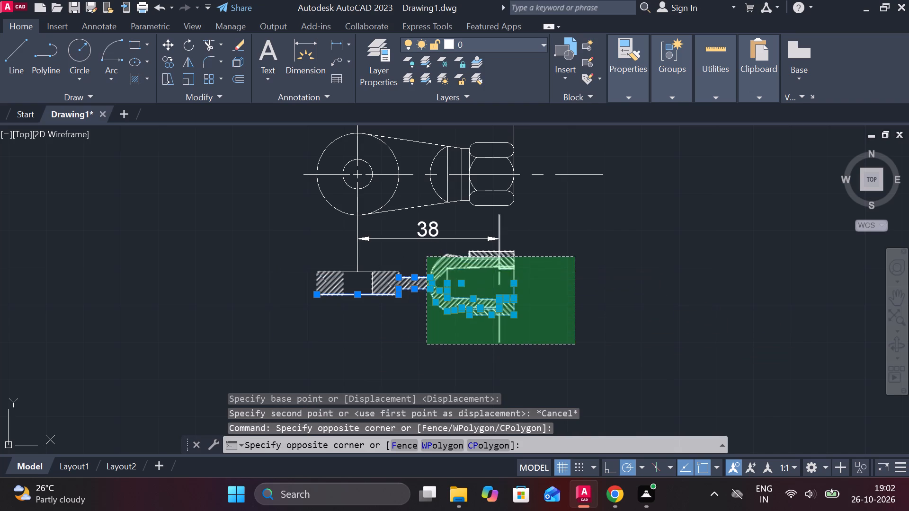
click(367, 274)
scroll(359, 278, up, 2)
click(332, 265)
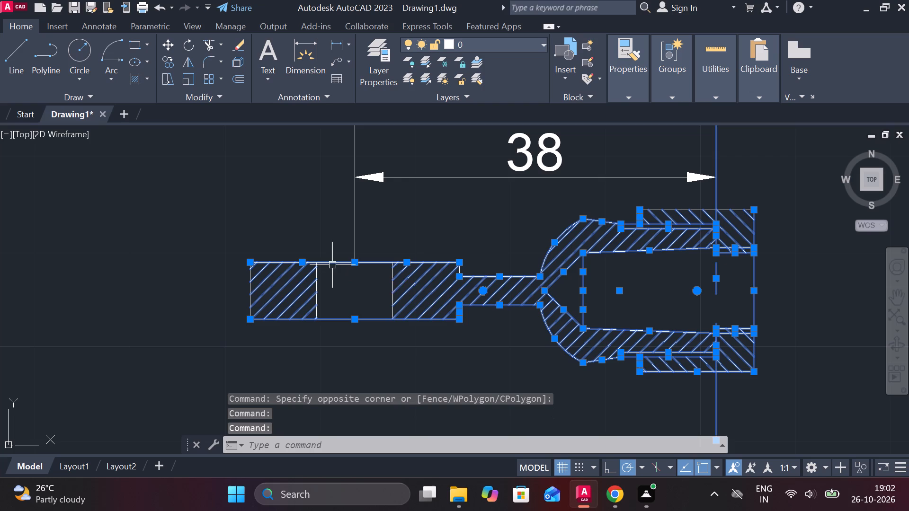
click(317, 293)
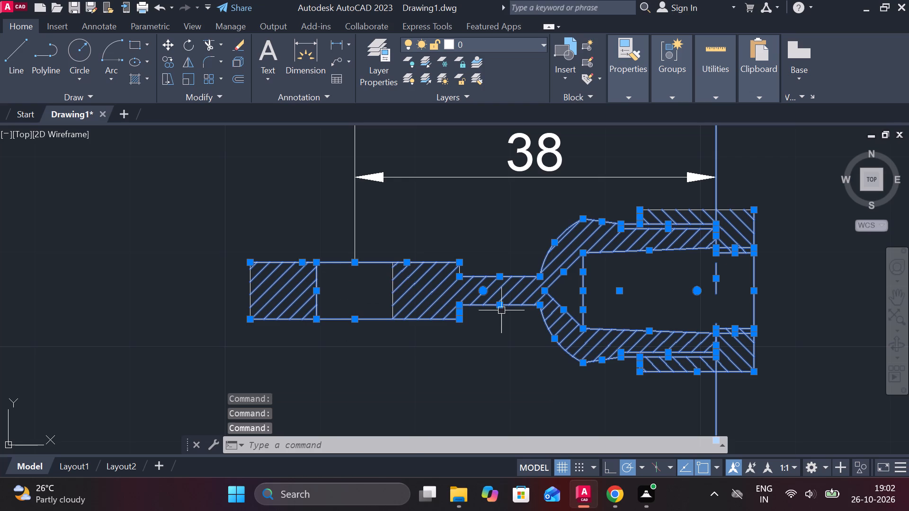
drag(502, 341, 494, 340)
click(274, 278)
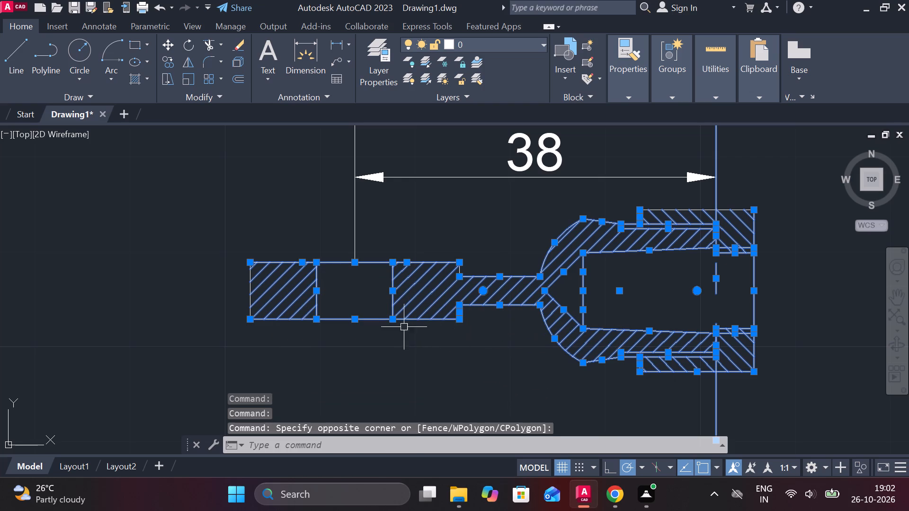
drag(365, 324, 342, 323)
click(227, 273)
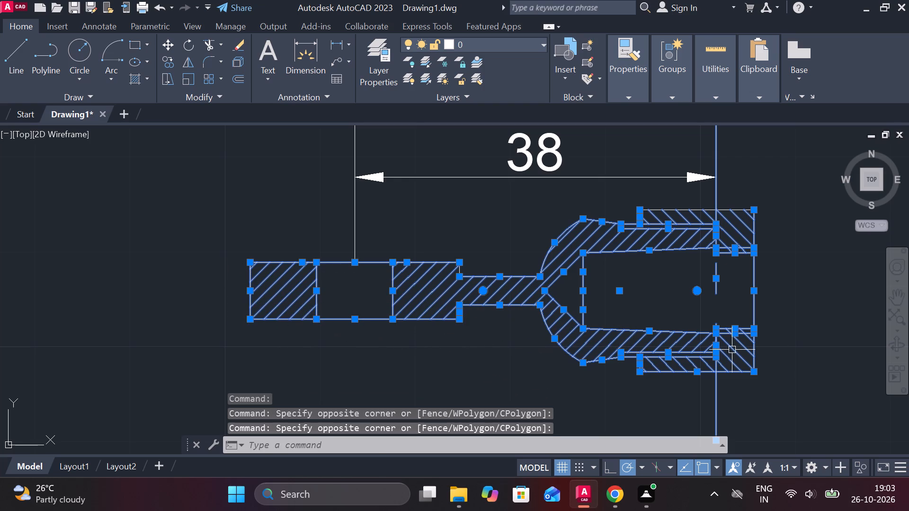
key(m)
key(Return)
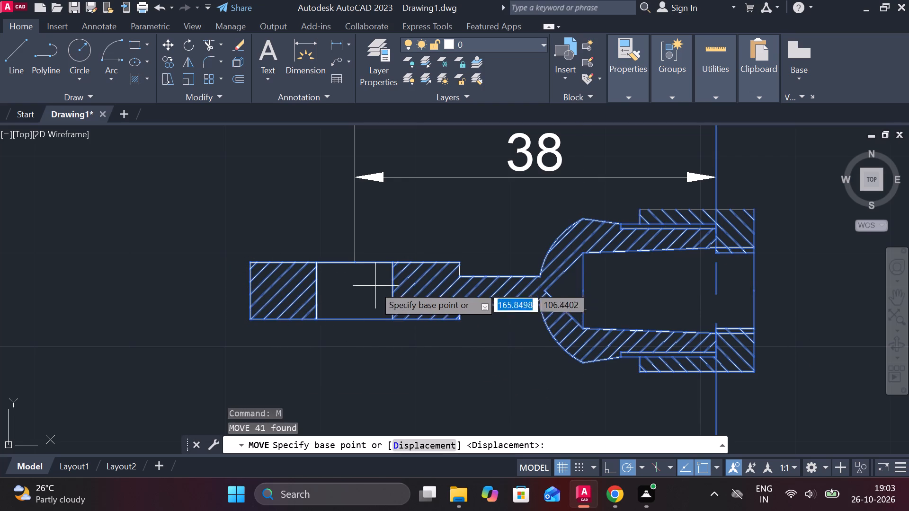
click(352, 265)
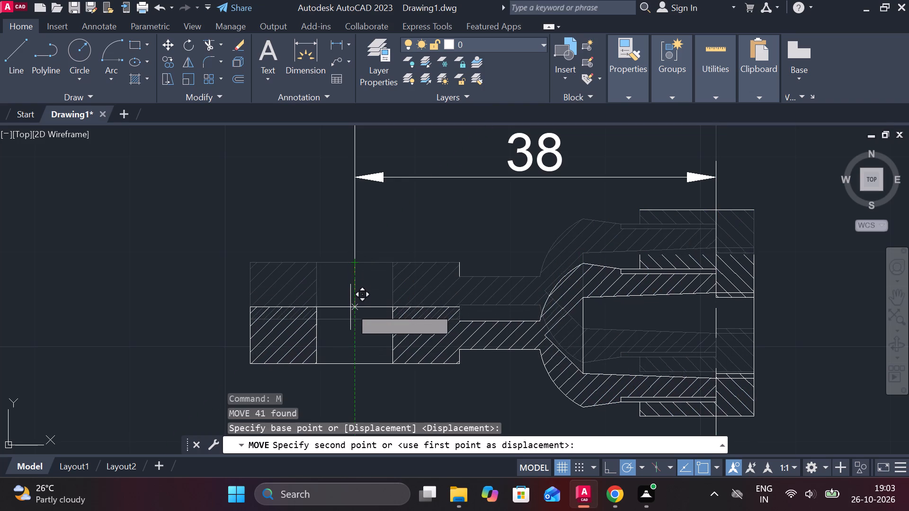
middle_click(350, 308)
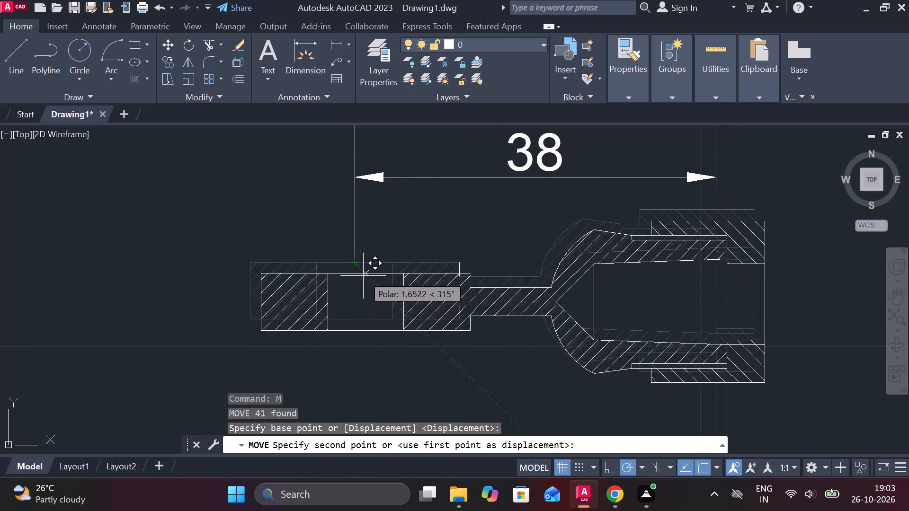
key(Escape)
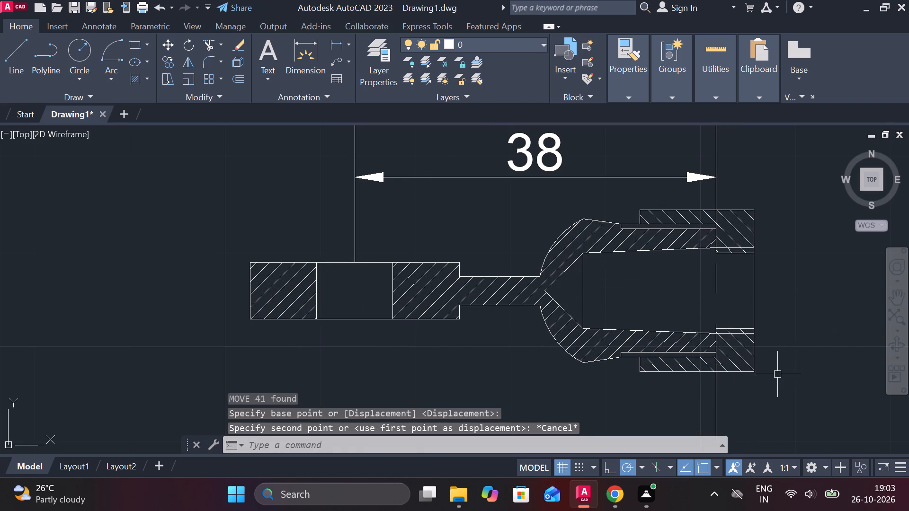
Move the whole sectional view, including its linear dimension and vertical centerline, about 8.2 units straight down.
drag(779, 379, 773, 370)
click(619, 202)
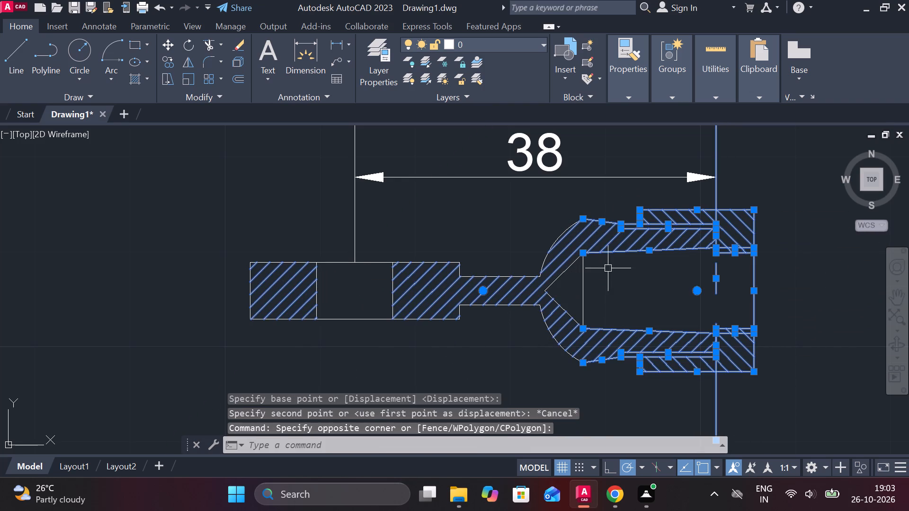
click(585, 297)
scroll(569, 335, down, 2)
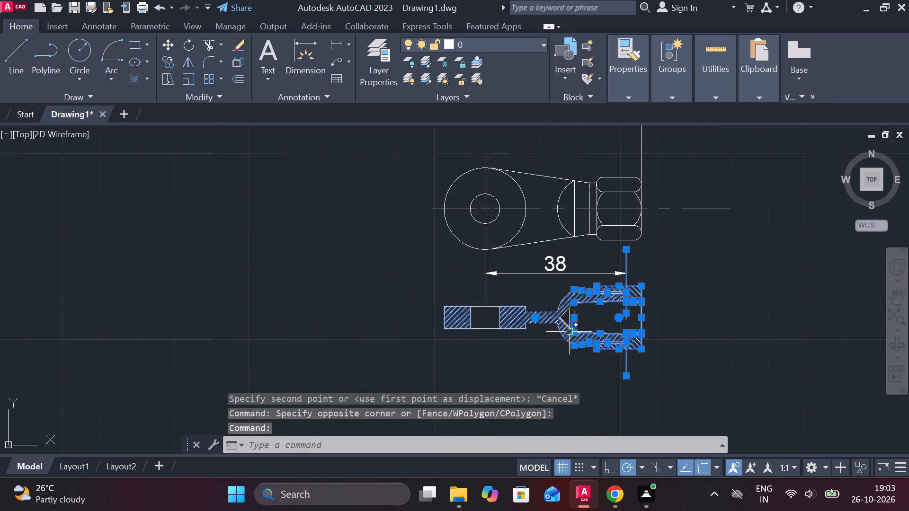
drag(691, 362, 686, 359)
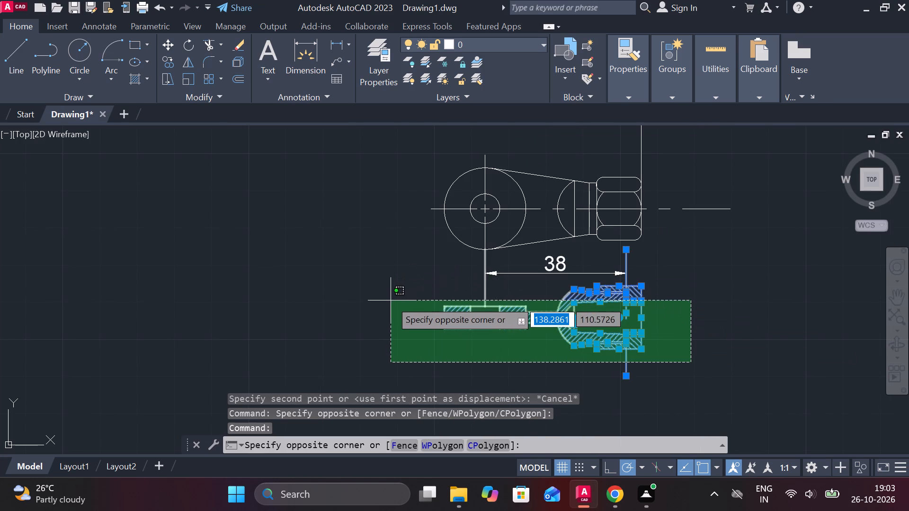
click(391, 300)
click(694, 365)
click(389, 301)
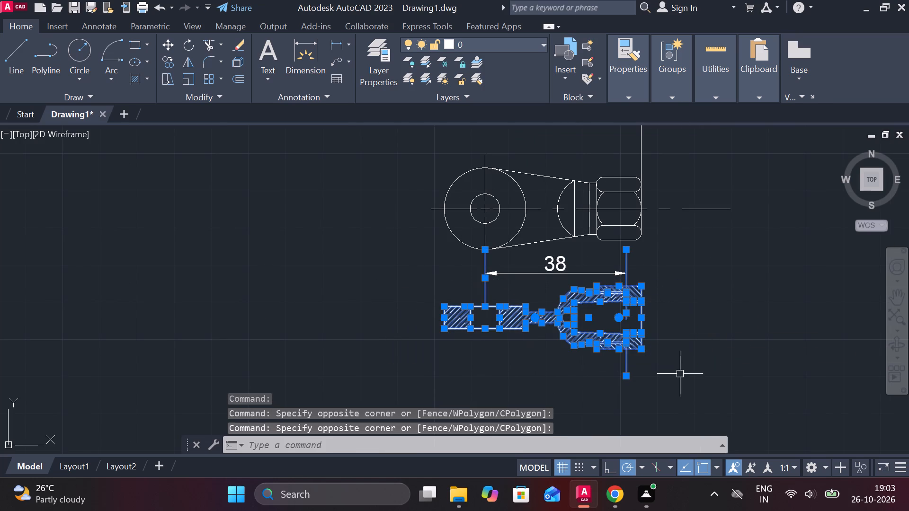
drag(681, 374, 652, 362)
click(370, 290)
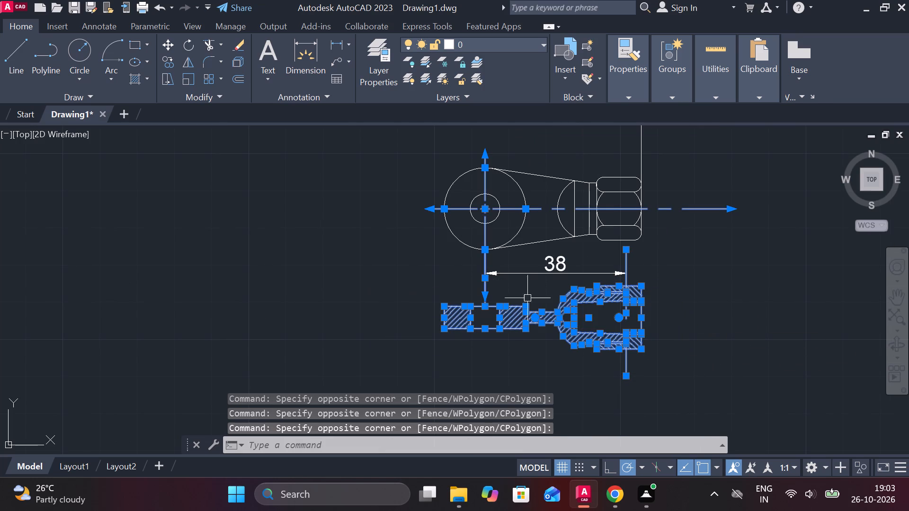
shift+click(456, 212)
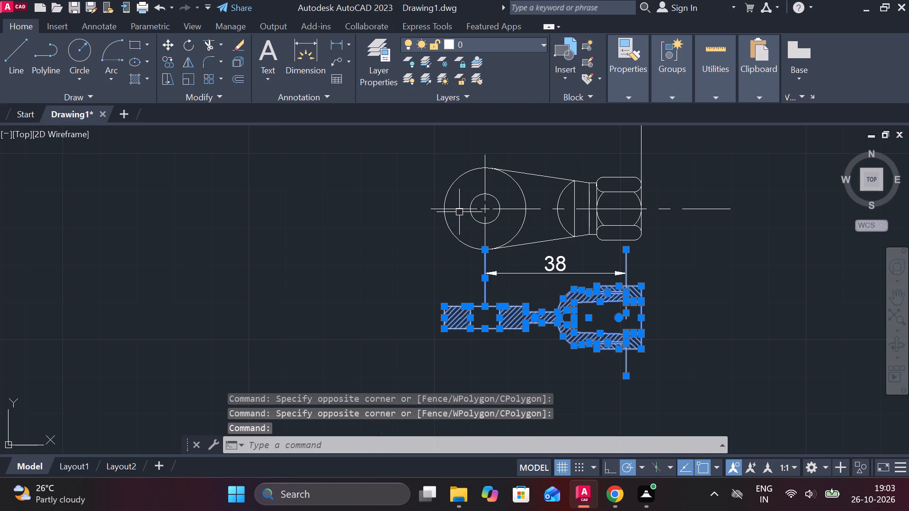
scroll(601, 309, up, 2)
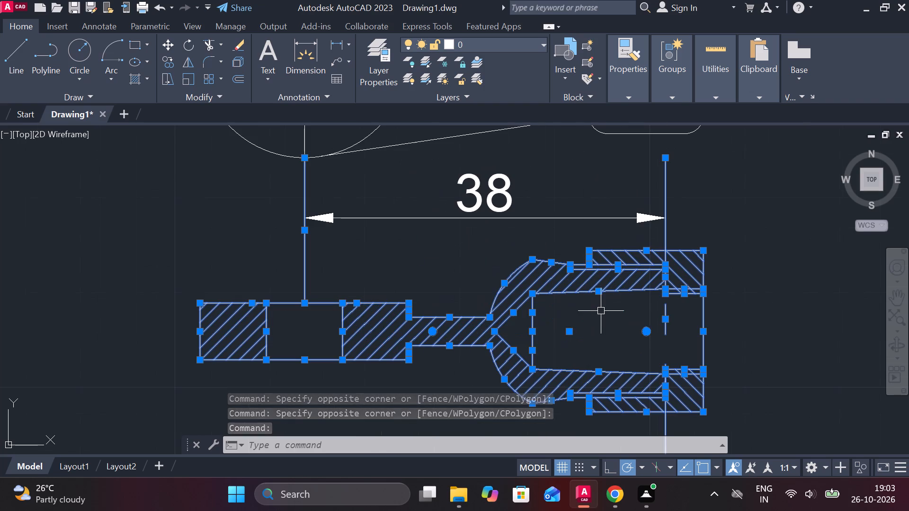
middle_drag(666, 328, 675, 283)
key(m)
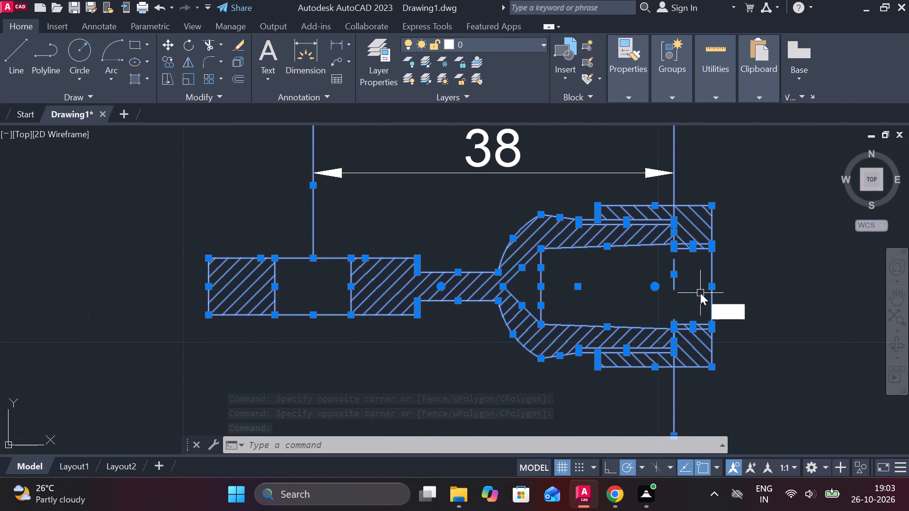
key(Return)
middle_drag(401, 295, 473, 279)
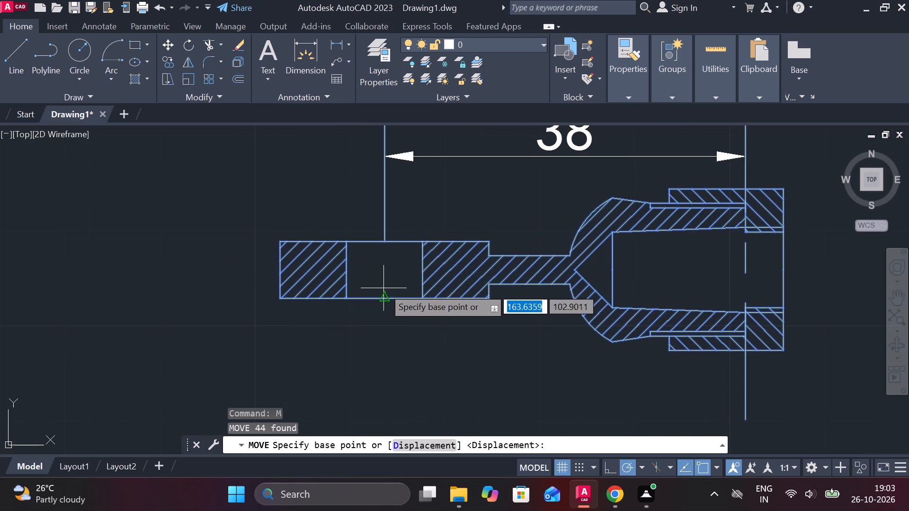
click(383, 247)
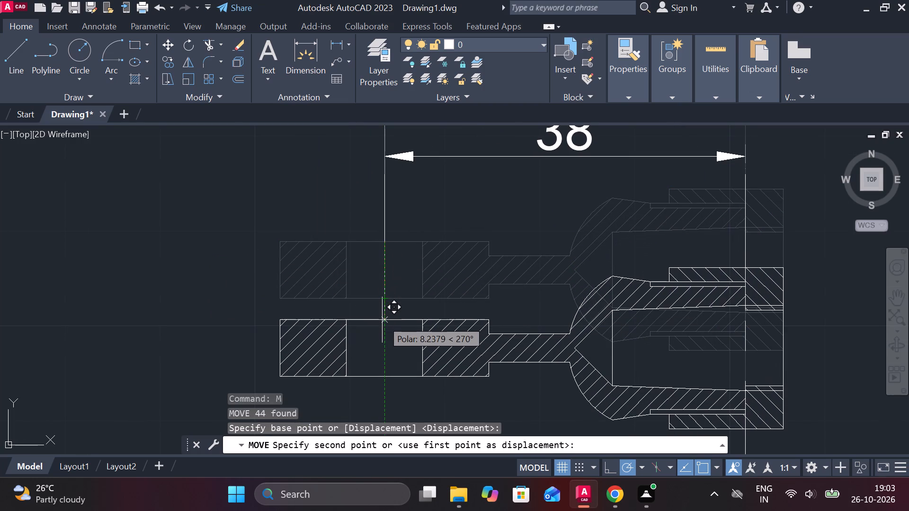
click(382, 320)
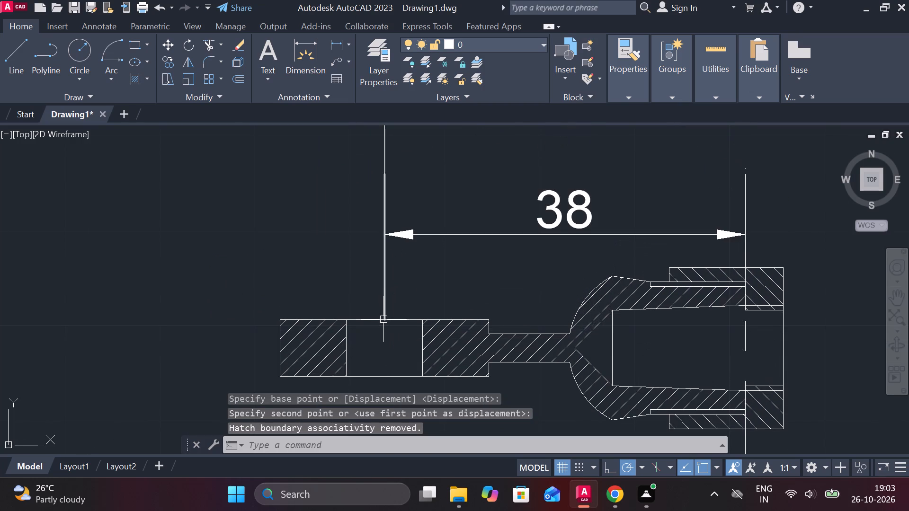
Erase the 38 linear dimension between the two views.
scroll(388, 319, down, 1)
key(Escape)
click(512, 255)
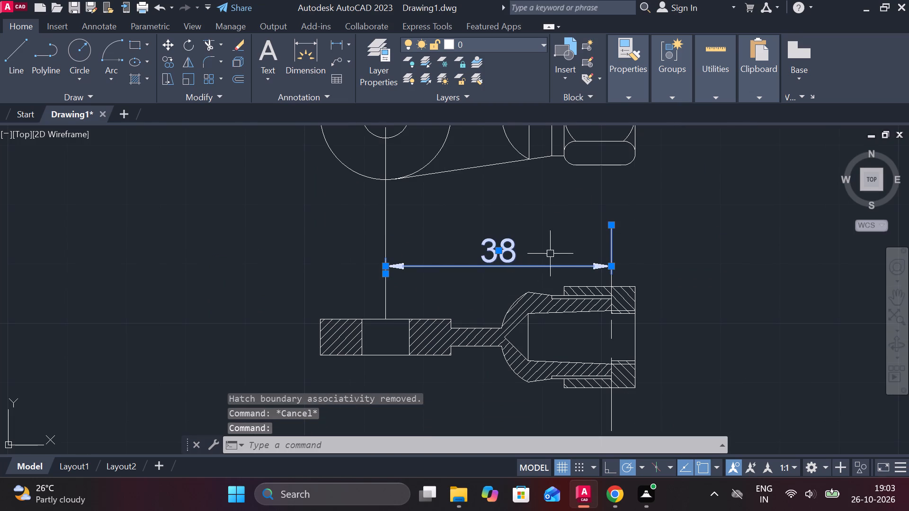
text(e)
key(space)
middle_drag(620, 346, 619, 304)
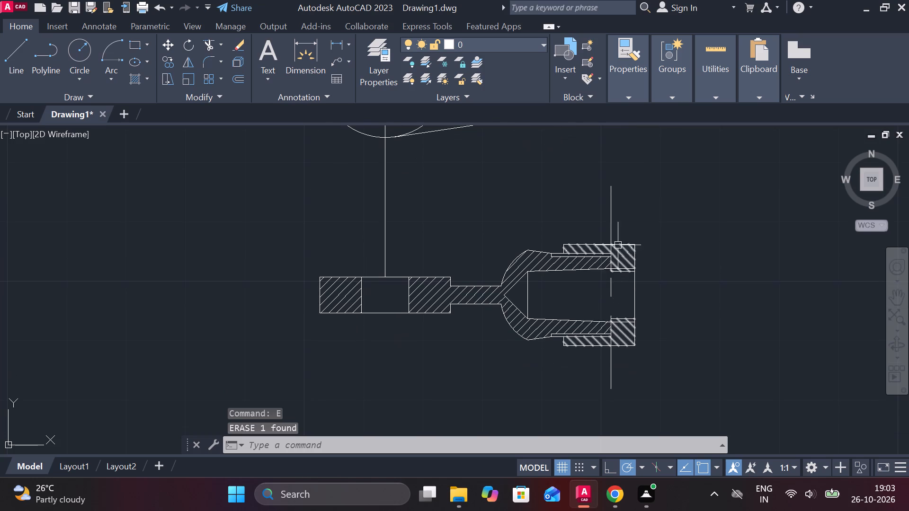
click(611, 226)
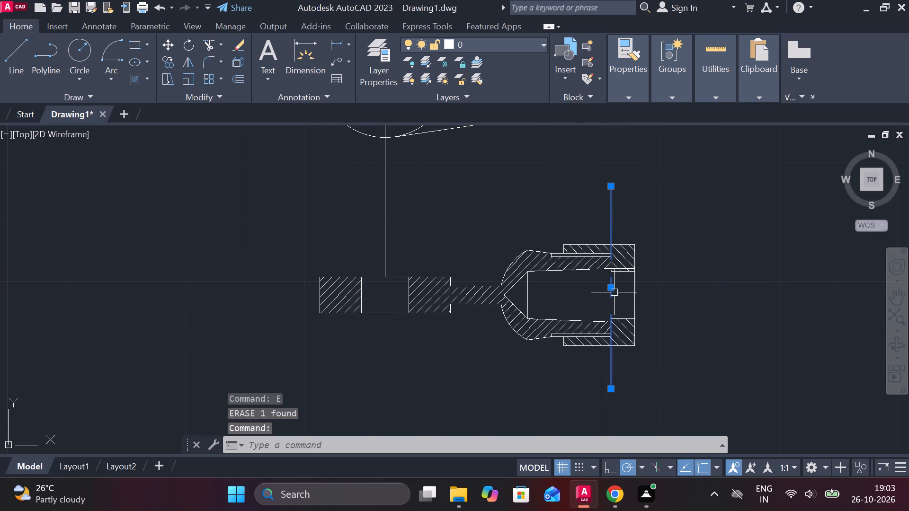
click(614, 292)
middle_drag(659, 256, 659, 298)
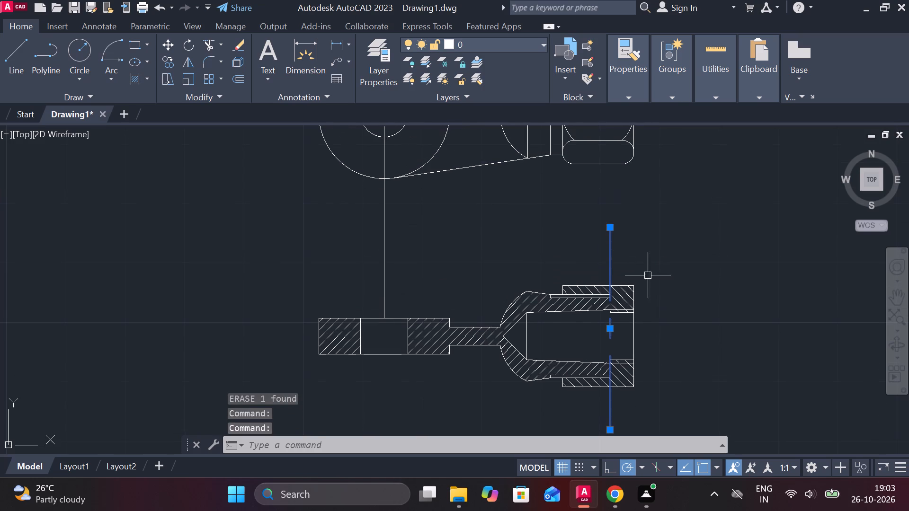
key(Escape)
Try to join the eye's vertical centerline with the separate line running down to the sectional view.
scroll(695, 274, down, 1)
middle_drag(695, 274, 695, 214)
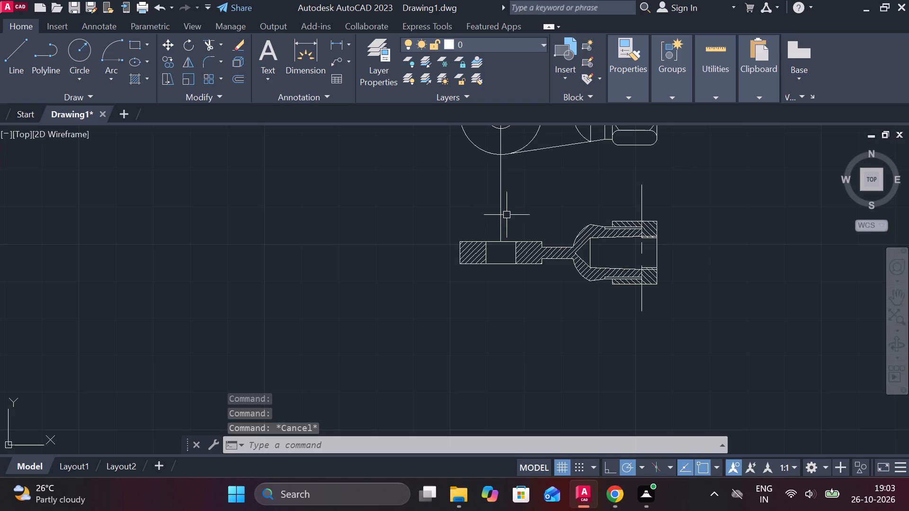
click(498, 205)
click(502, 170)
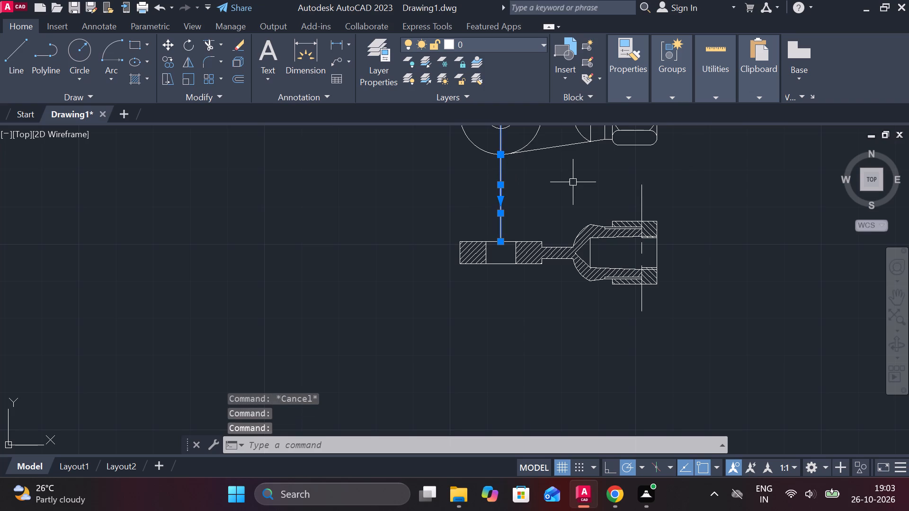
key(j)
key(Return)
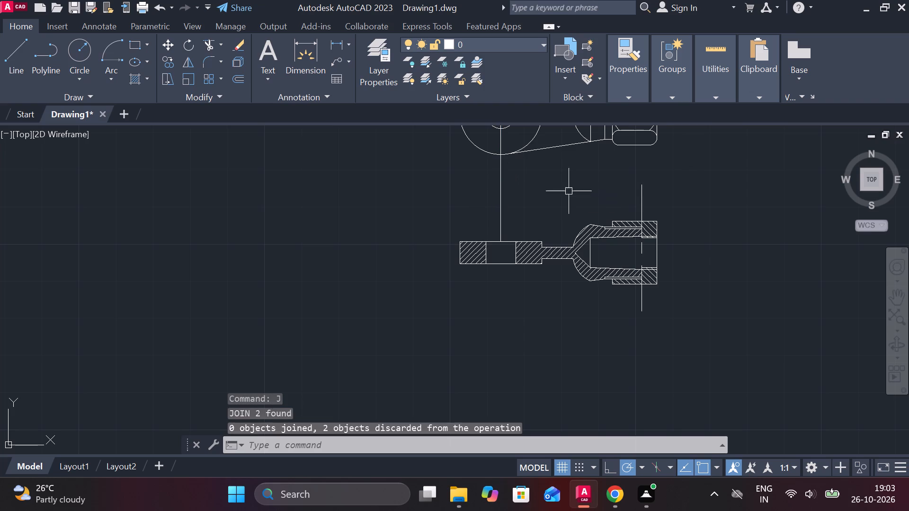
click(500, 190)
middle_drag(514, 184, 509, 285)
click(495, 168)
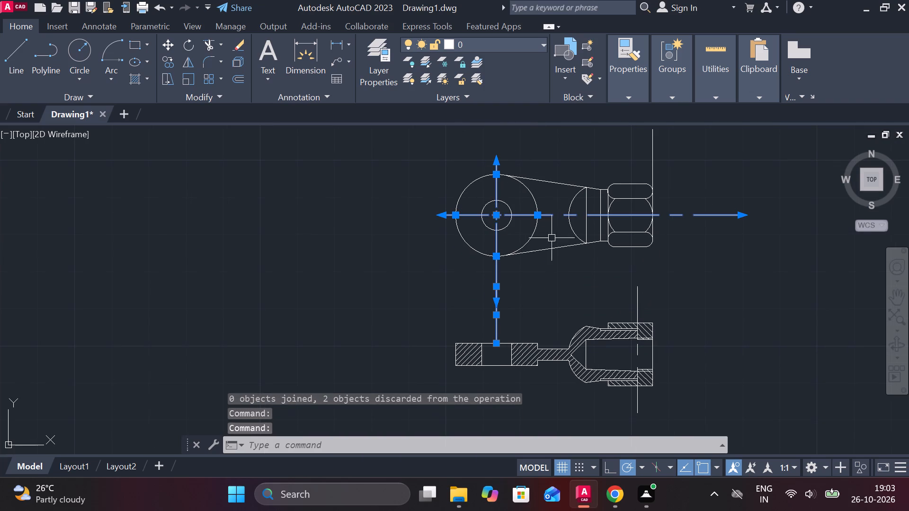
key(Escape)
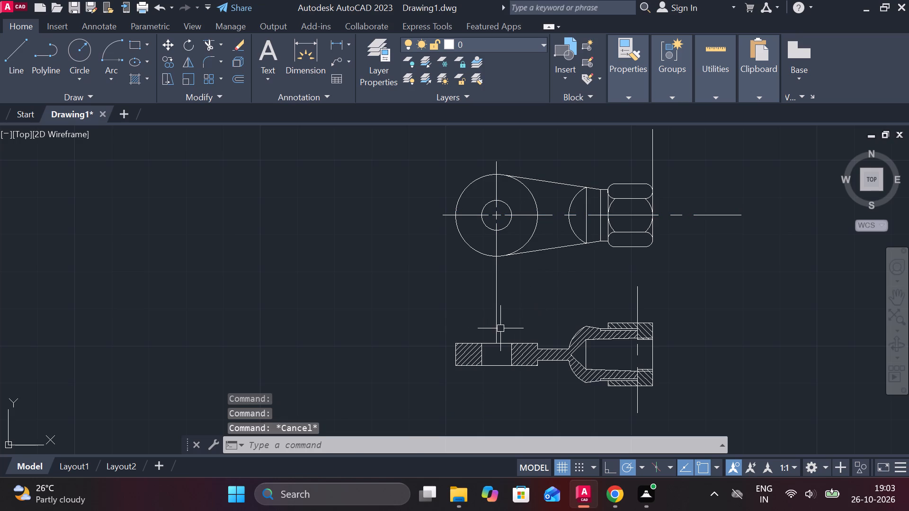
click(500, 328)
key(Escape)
Erase the separate vertical line that reaches the sectional view's eye from the view above.
click(496, 326)
key(e)
key(space)
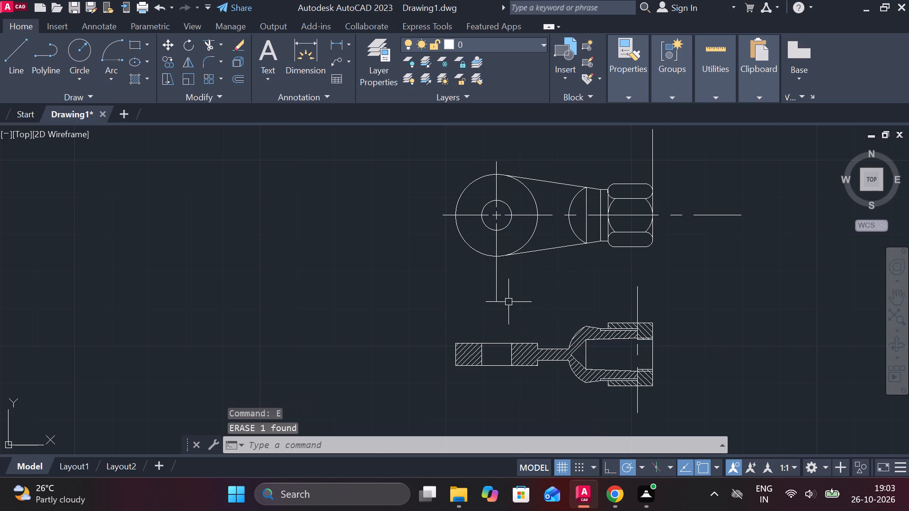
Stretch the lower end of the eye's vertical centerline straight down through the sectional view to below its outline.
click(498, 282)
click(499, 303)
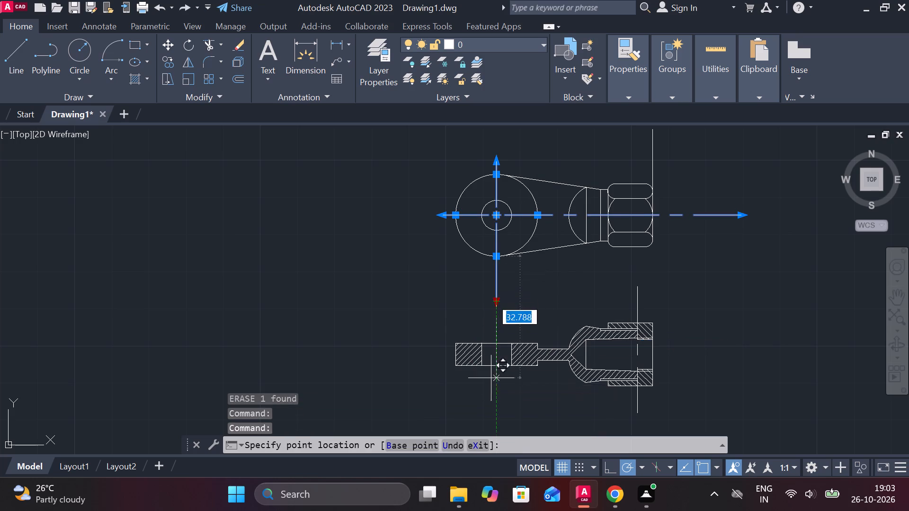
middle_drag(497, 384, 493, 307)
click(489, 353)
key(Escape)
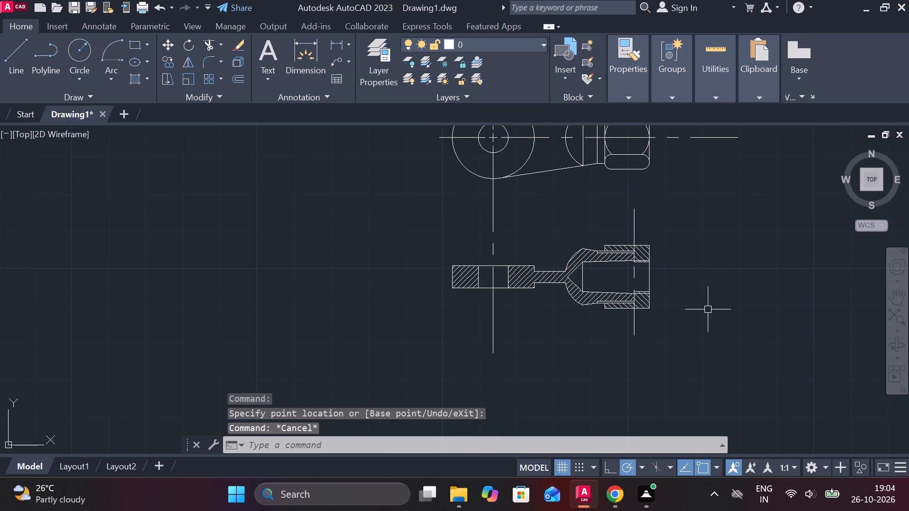
Add a vertical linear dimension across the collar's inner bore at its open end face, placed just outside the sectional view.
middle_click(687, 285)
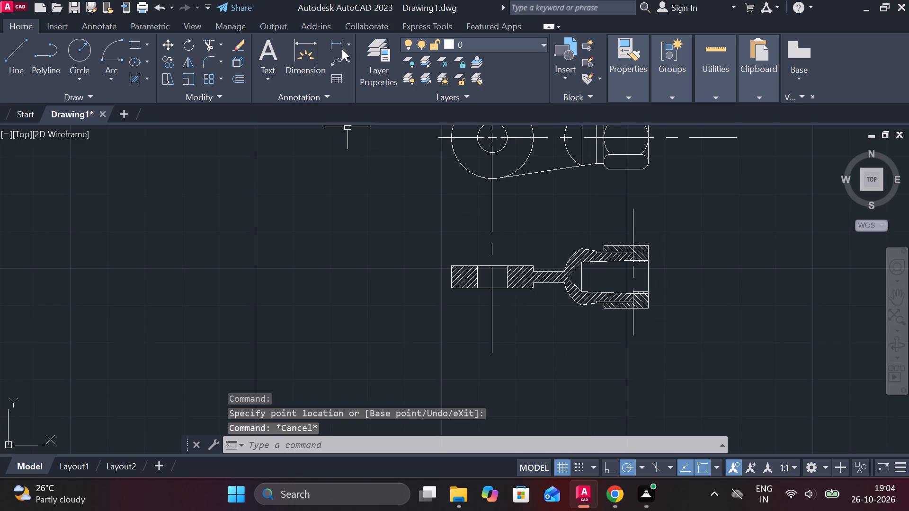
click(332, 46)
scroll(652, 282, up, 2)
scroll(722, 270, up, 1)
middle_drag(692, 252, 662, 251)
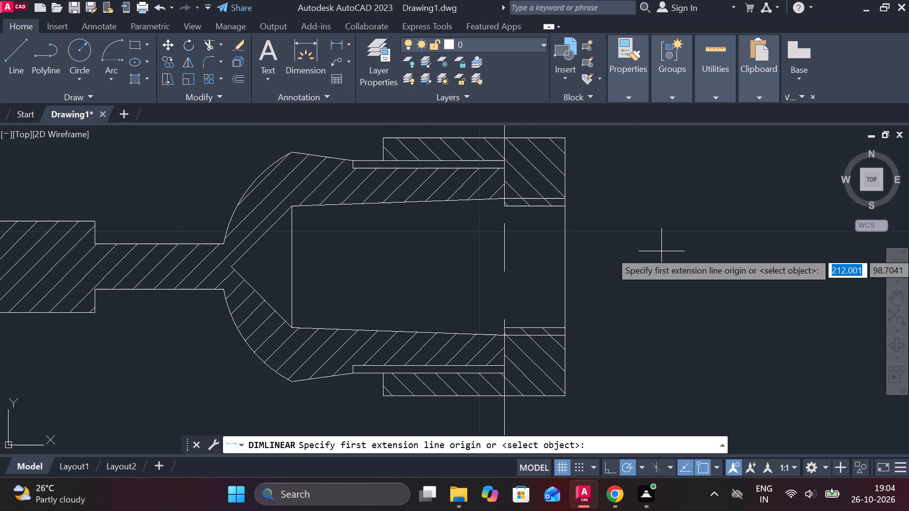
click(569, 211)
click(561, 331)
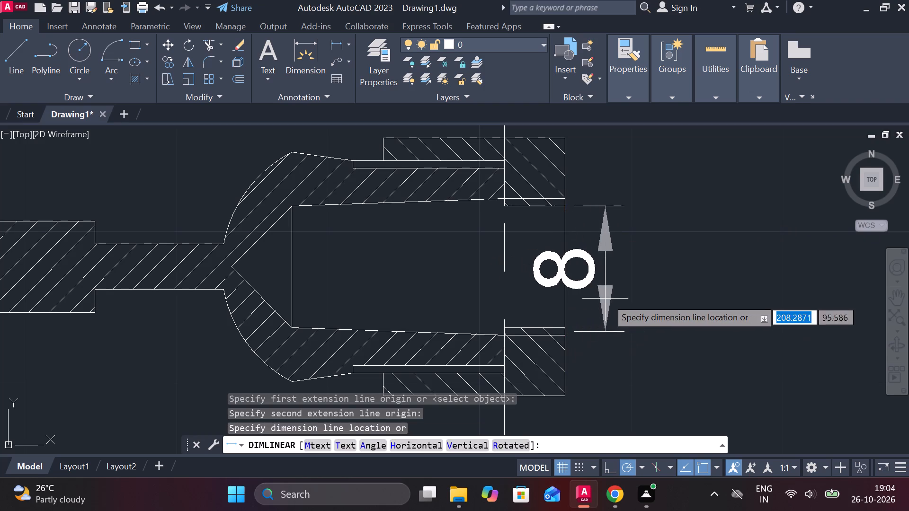
click(647, 299)
Add a vertical linear dimension between the collar's wider bore lines at the end face, placed beyond the 8 dimension.
scroll(587, 198, up, 1)
key(space)
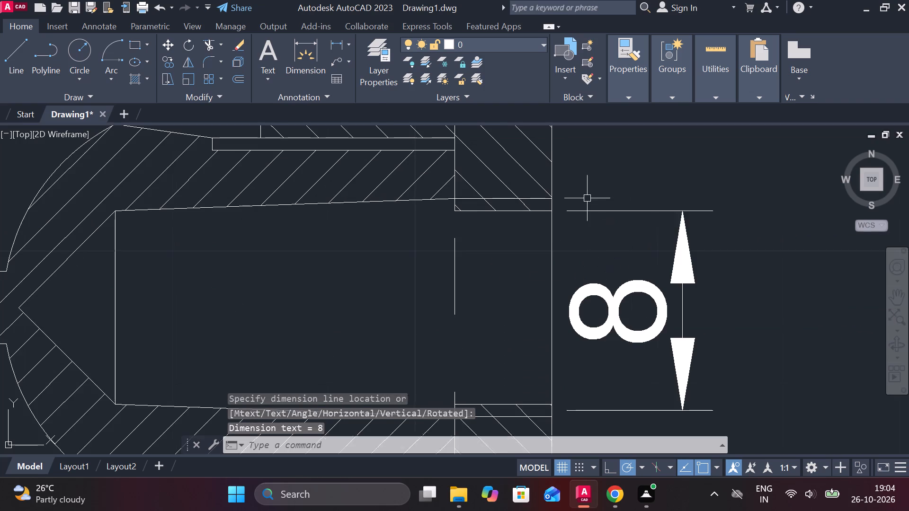
click(556, 198)
middle_drag(568, 297, 559, 220)
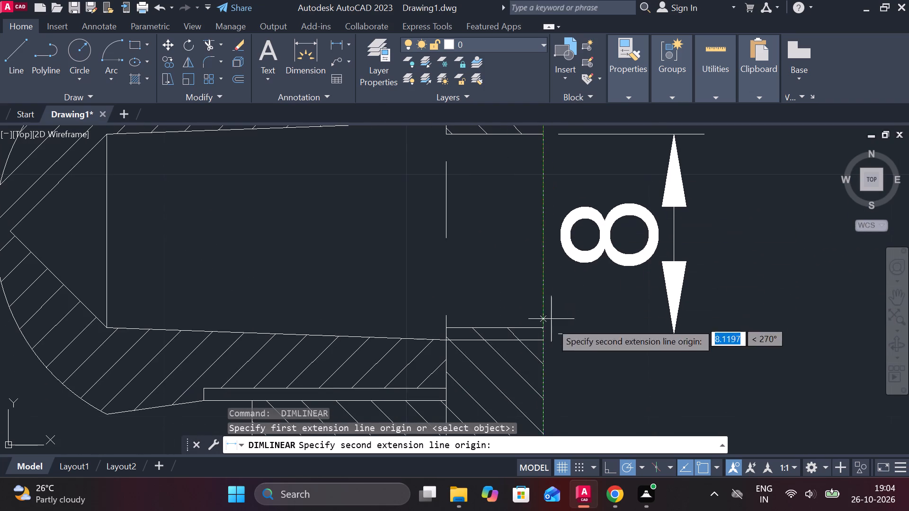
click(545, 340)
middle_drag(706, 310, 587, 339)
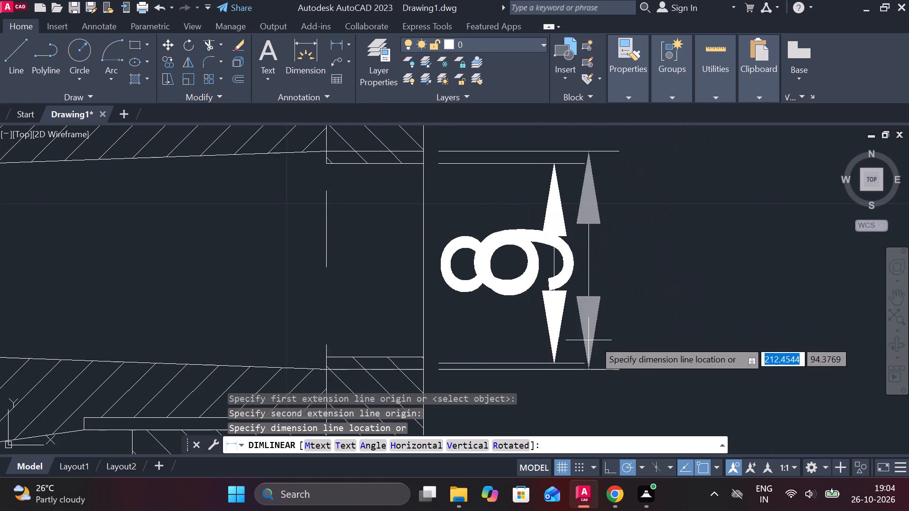
click(704, 331)
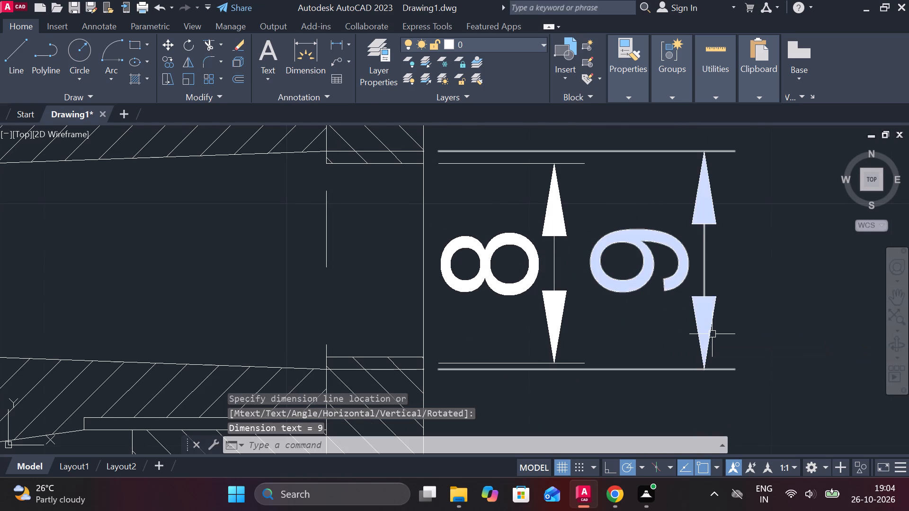
Add a vertical linear dimension between the outer edges of the collar's thin gaps at its centerline, placed beyond the 9 dimension.
scroll(712, 333, down, 1)
key(space)
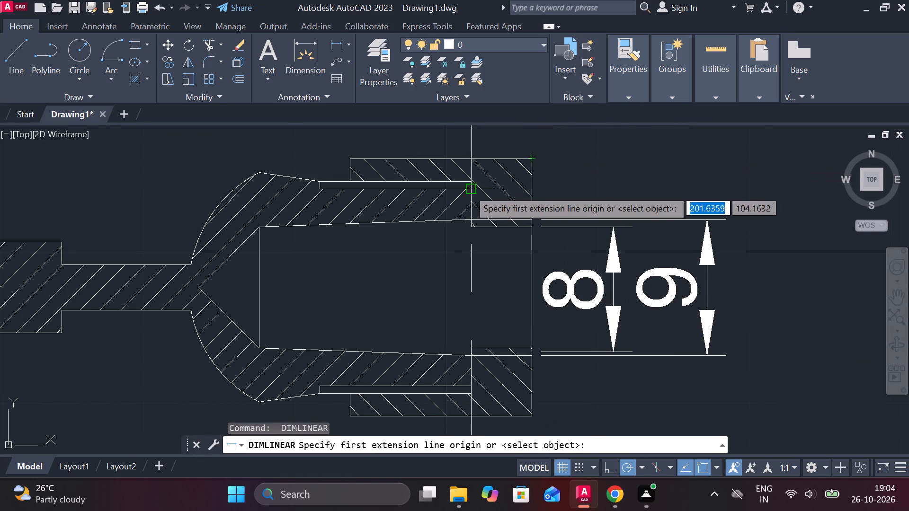
click(468, 180)
click(471, 400)
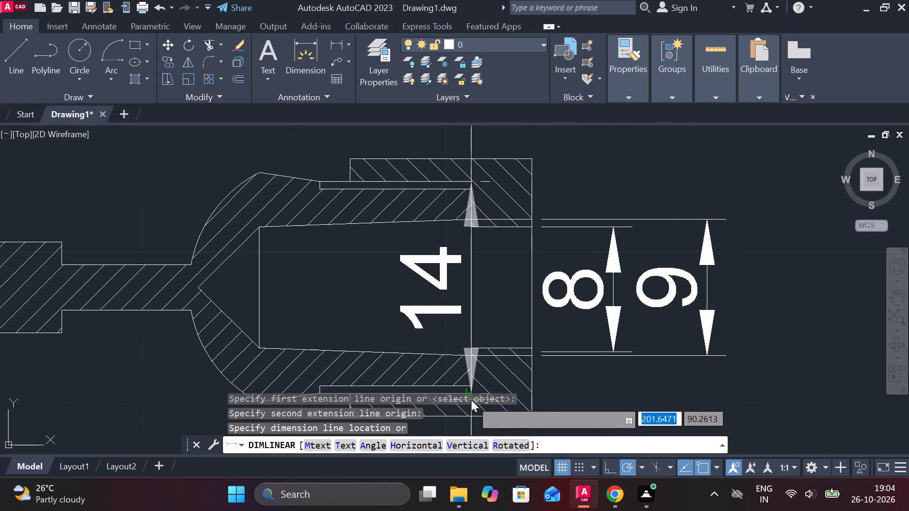
middle_drag(700, 357, 570, 324)
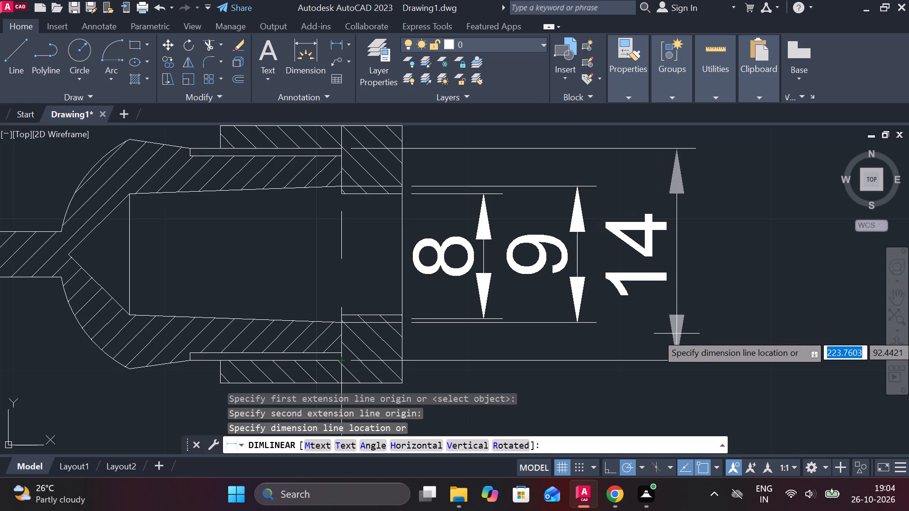
click(677, 334)
Add a vertical linear dimension across the collar's full outer height at its end face, placed beyond the 14 dimension.
scroll(686, 337, down, 2)
key(space)
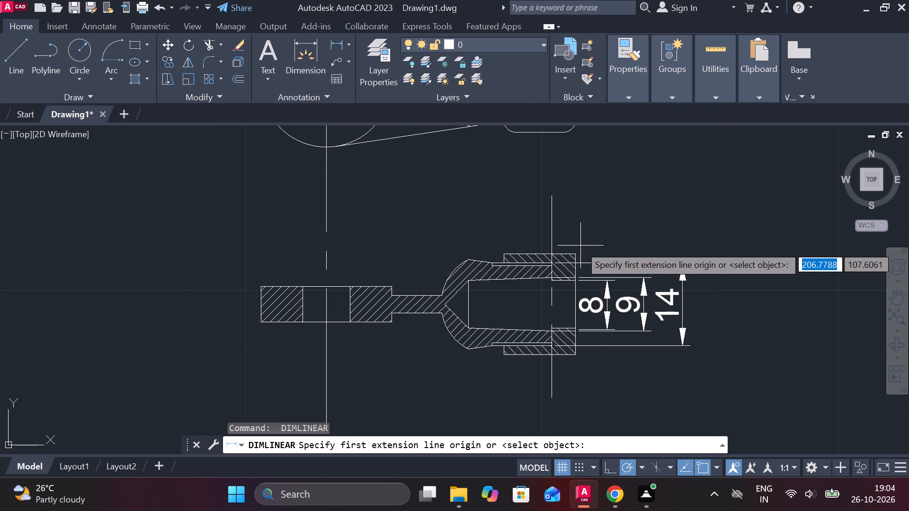
click(579, 244)
click(580, 359)
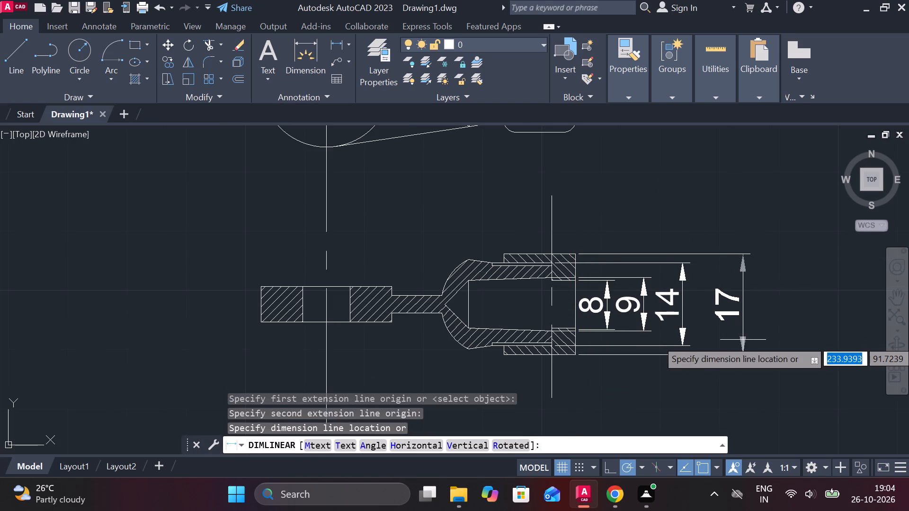
click(730, 340)
Prefix the 8 dimension's text with a diameter symbol so it reads Ø8.
scroll(639, 339, up, 2)
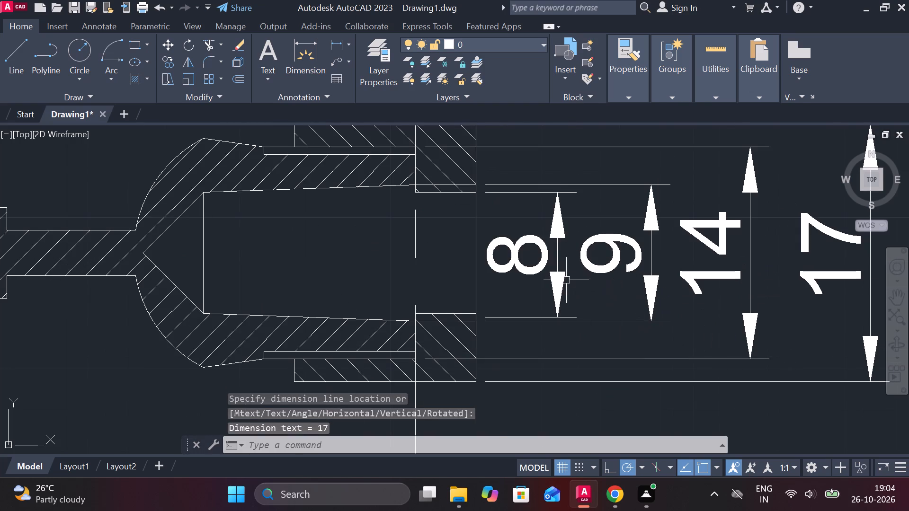
double_click(548, 263)
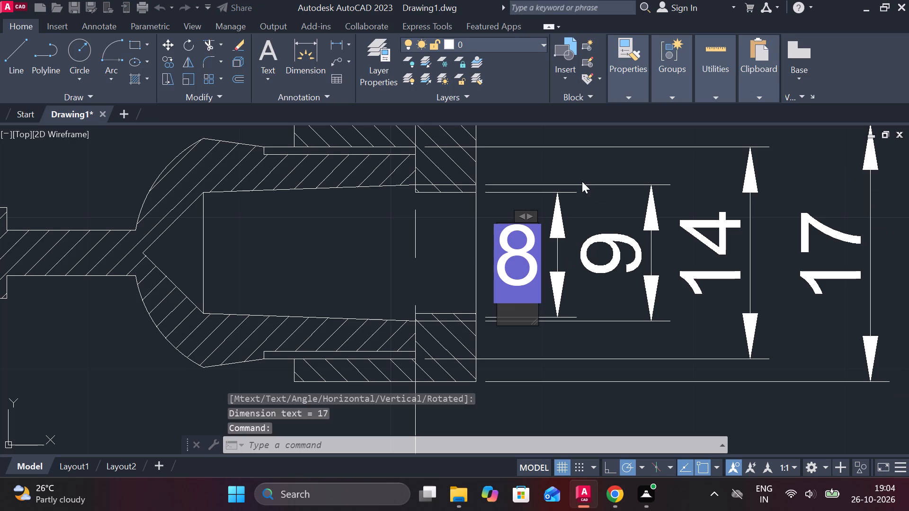
click(618, 78)
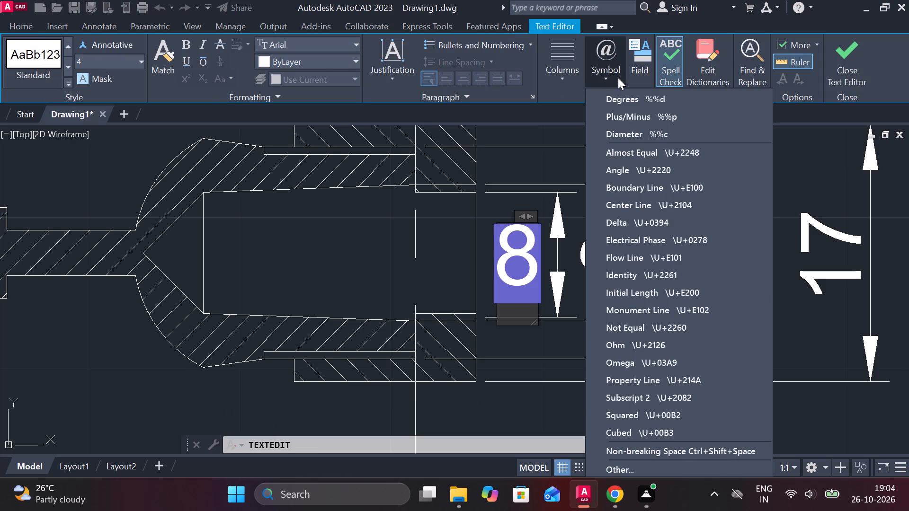
click(643, 134)
click(820, 70)
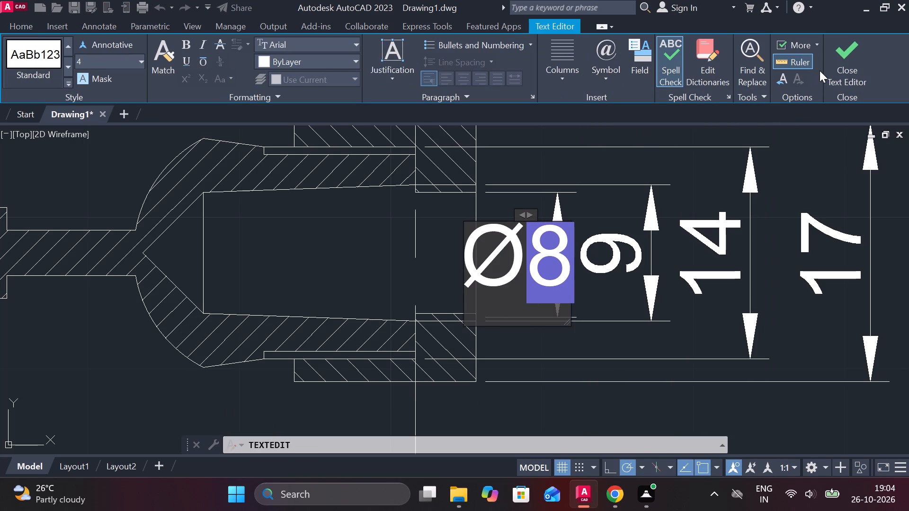
click(841, 55)
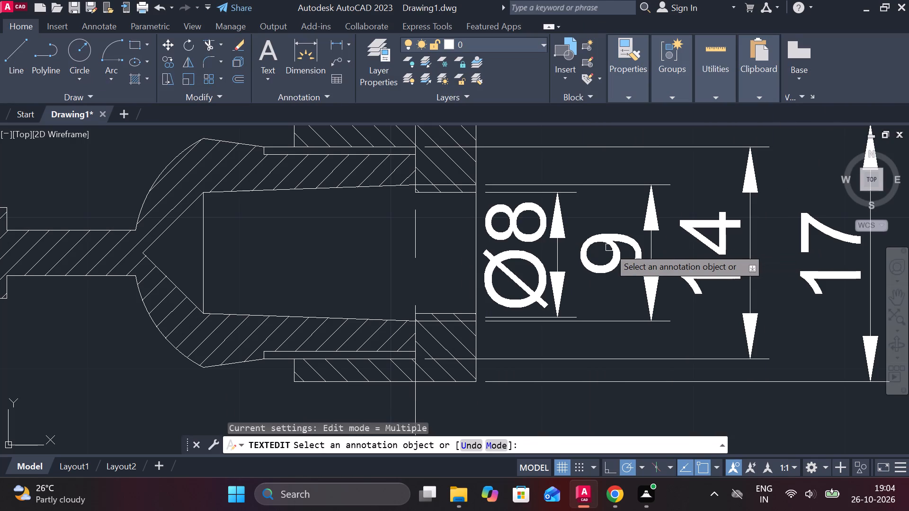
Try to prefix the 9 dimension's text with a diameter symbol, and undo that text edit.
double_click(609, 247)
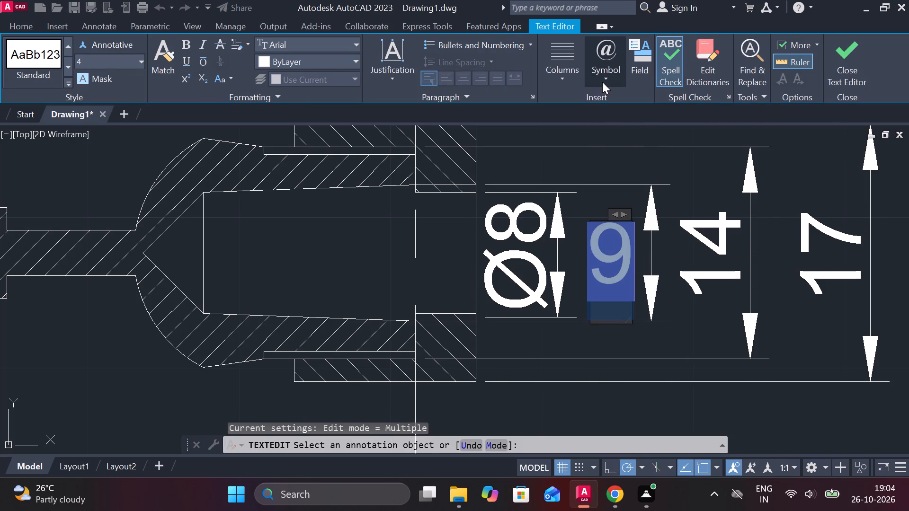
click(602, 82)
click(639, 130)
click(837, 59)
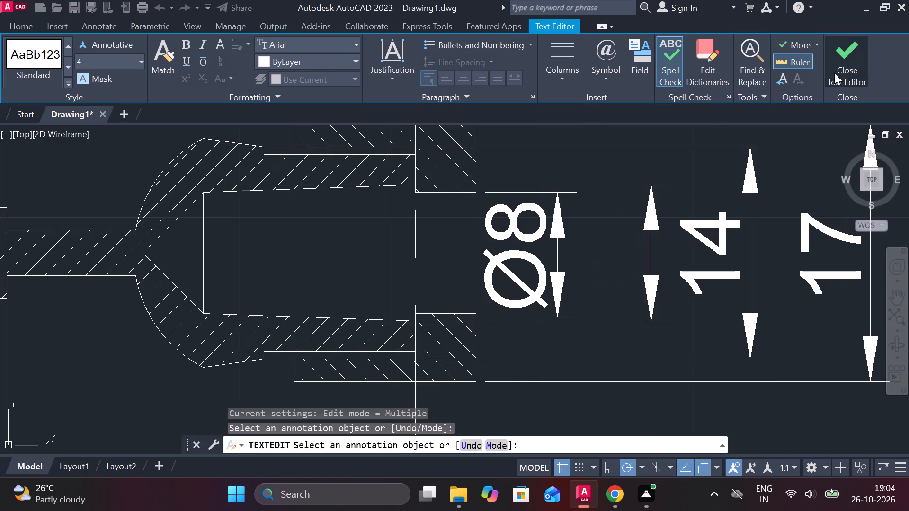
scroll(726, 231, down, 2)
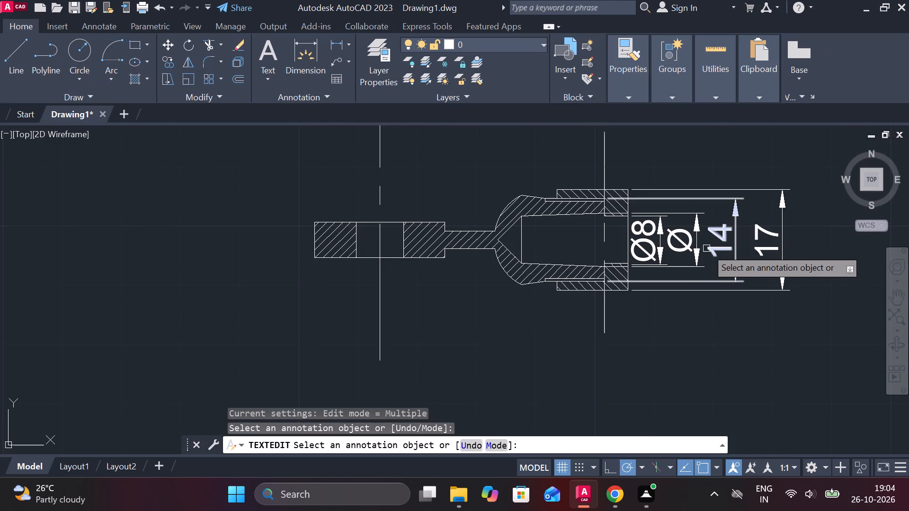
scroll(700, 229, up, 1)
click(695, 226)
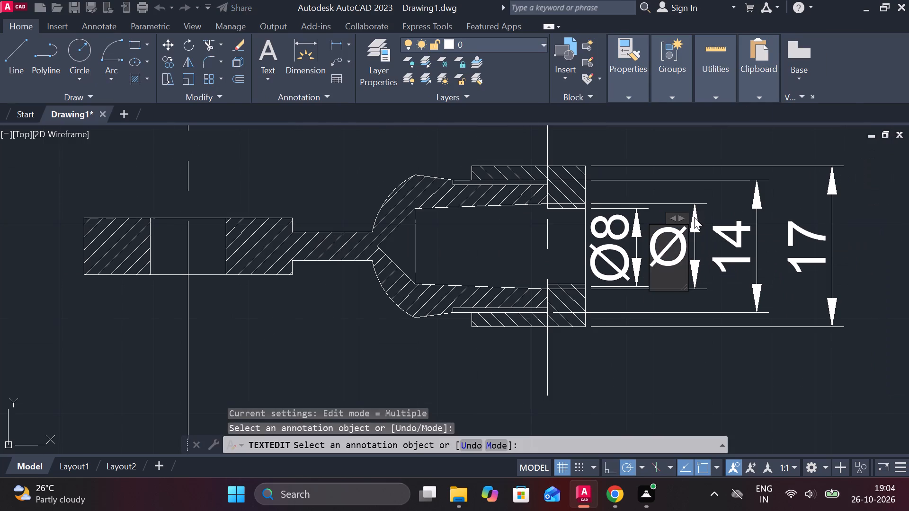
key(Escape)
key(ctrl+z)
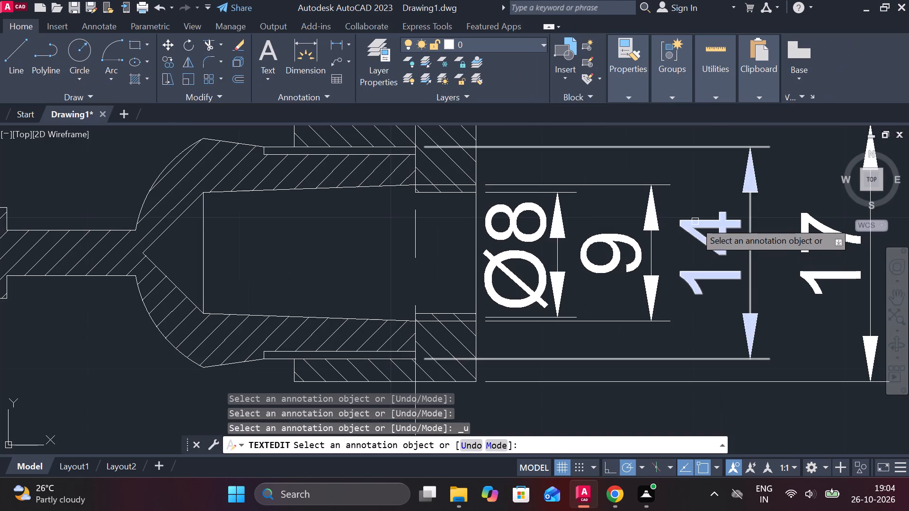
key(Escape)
Move the Ø8 dimension's text up along its dimension line to clear the top of the sectional view.
middle_drag(624, 238, 555, 327)
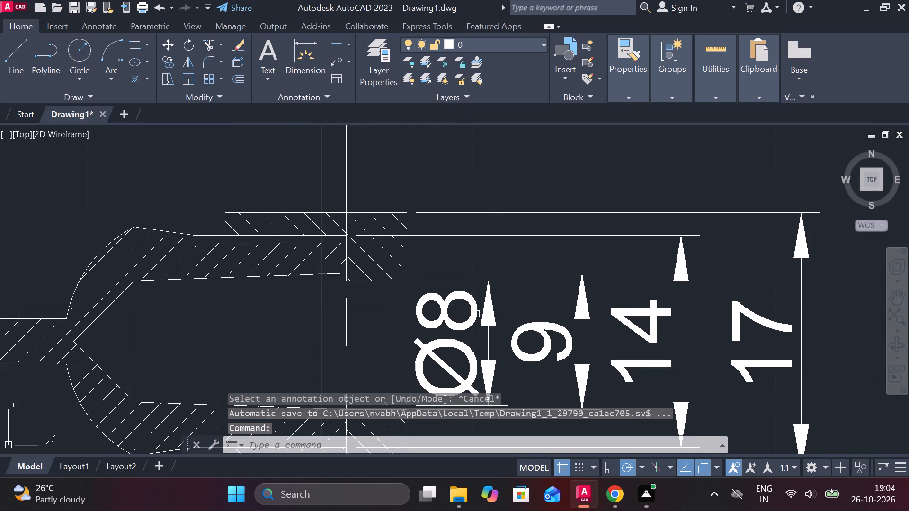
click(476, 314)
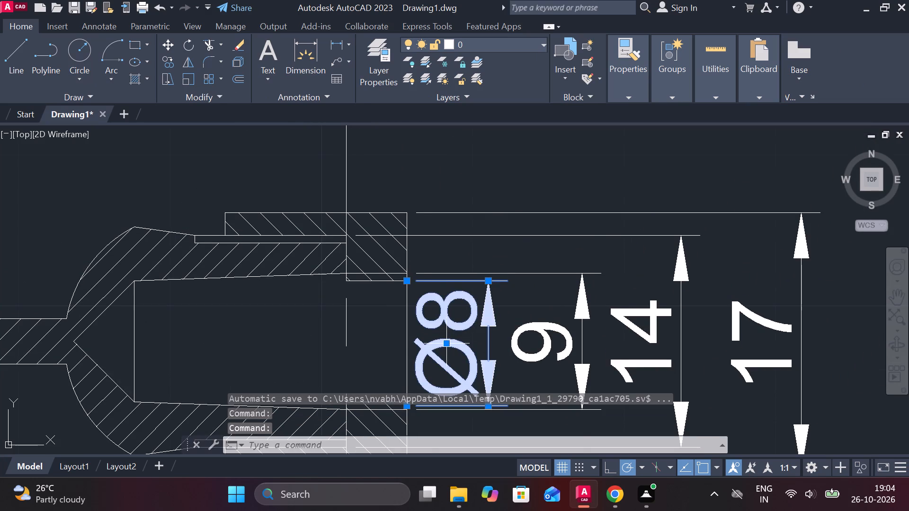
click(446, 344)
middle_drag(491, 165, 482, 239)
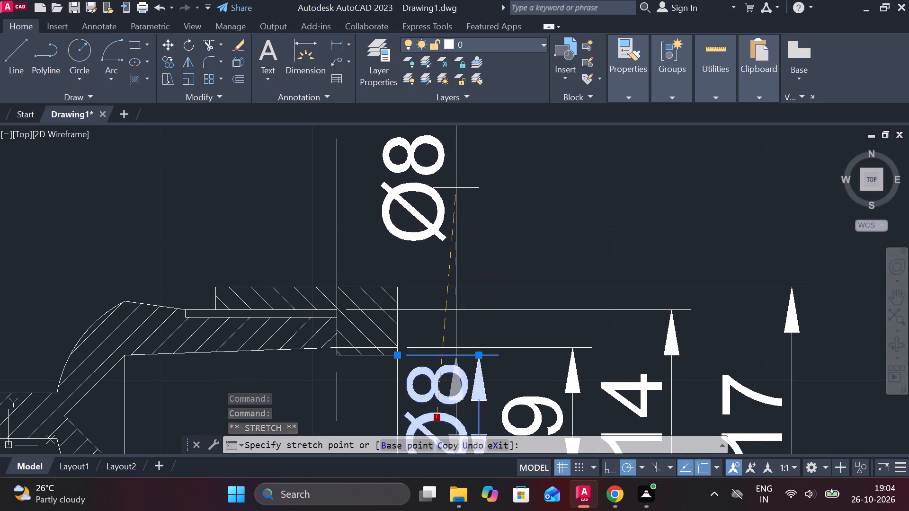
click(456, 188)
key(Escape)
scroll(555, 265, down, 1)
Move the 9 dimension's text up above the sectional view, bringing its dimension line closer to the Ø8 dimension.
middle_drag(561, 288, 535, 229)
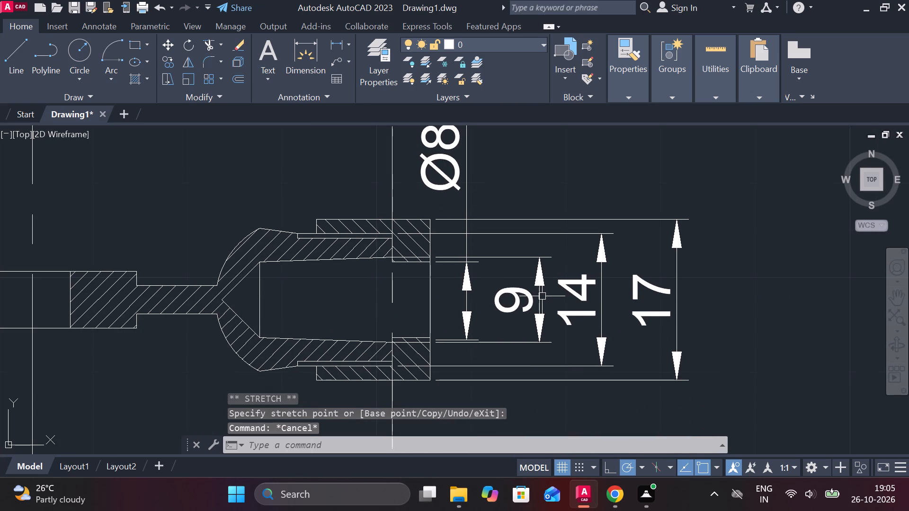
click(542, 296)
click(515, 297)
click(515, 302)
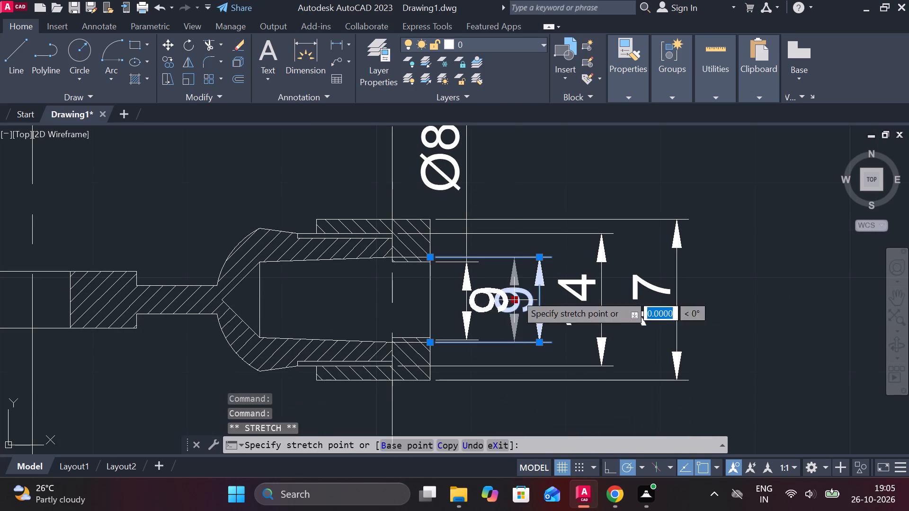
click(516, 136)
key(Escape)
Prefix the 9 dimension's text with a diameter symbol so it reads Ø9.
double_click(493, 141)
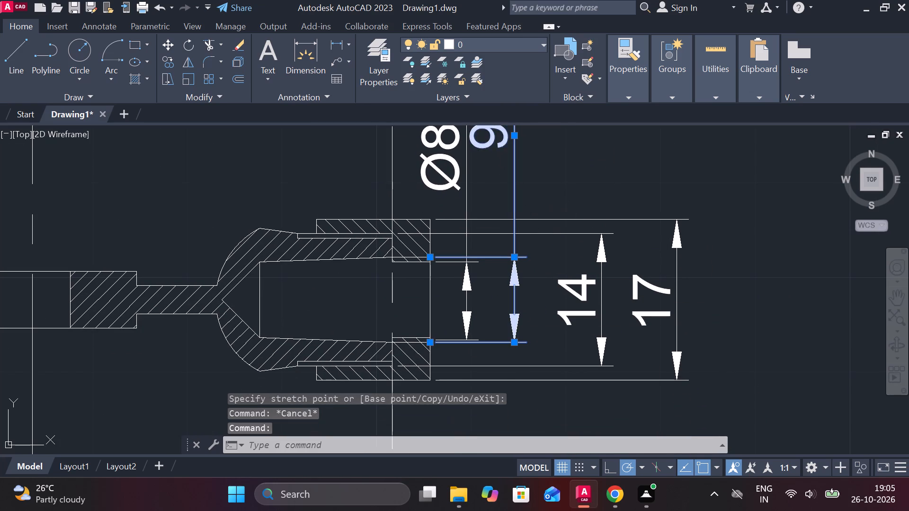
click(606, 75)
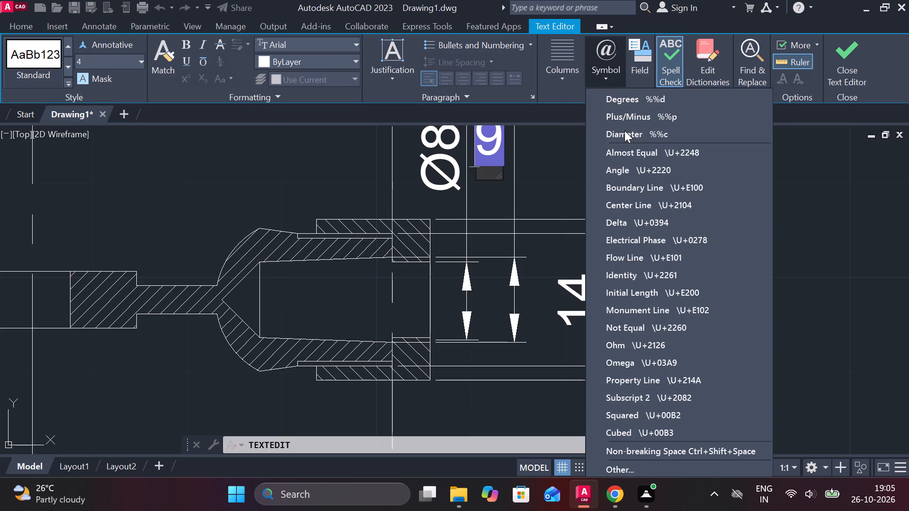
click(624, 131)
click(842, 71)
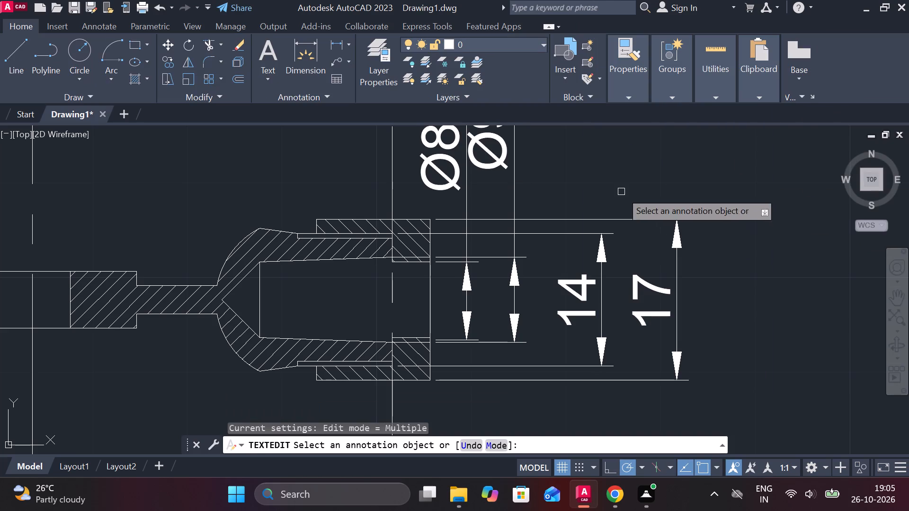
middle_drag(620, 189, 638, 228)
scroll(633, 209, down, 1)
key(Escape)
Shift the Ø9 dimension's text down and slightly outward to line up beside the Ø8 text.
scroll(547, 187, up, 2)
click(588, 186)
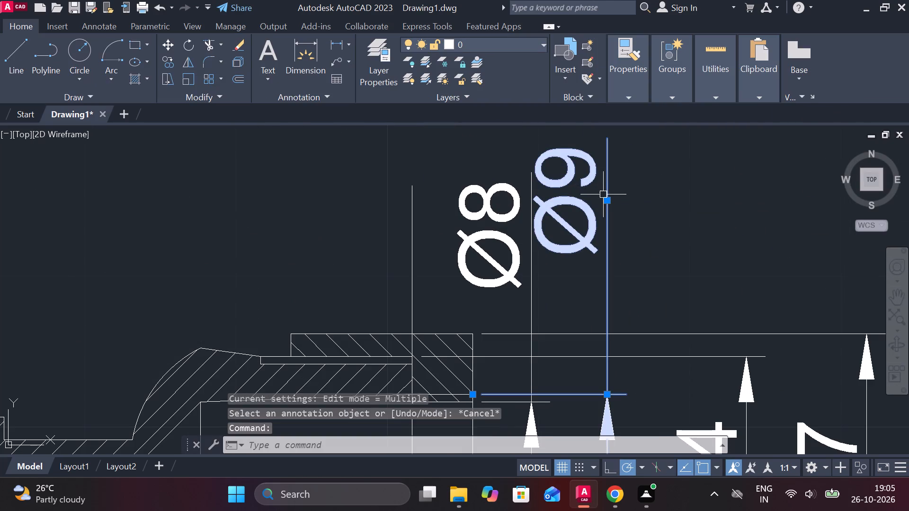
click(605, 200)
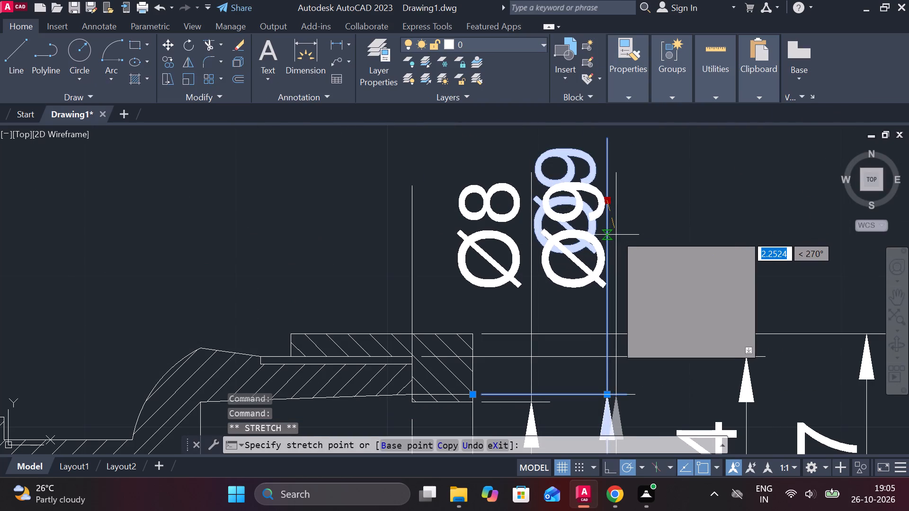
click(616, 235)
key(Escape)
Move the 14 dimension's text up above the sectional view, bringing its dimension line closer to the Ø9 dimension.
middle_drag(671, 244, 607, 179)
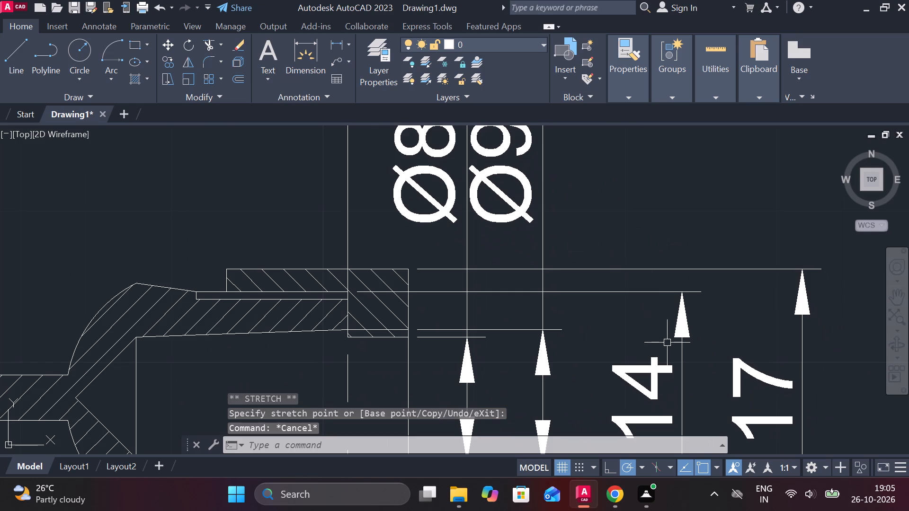
middle_drag(669, 343, 629, 282)
click(643, 261)
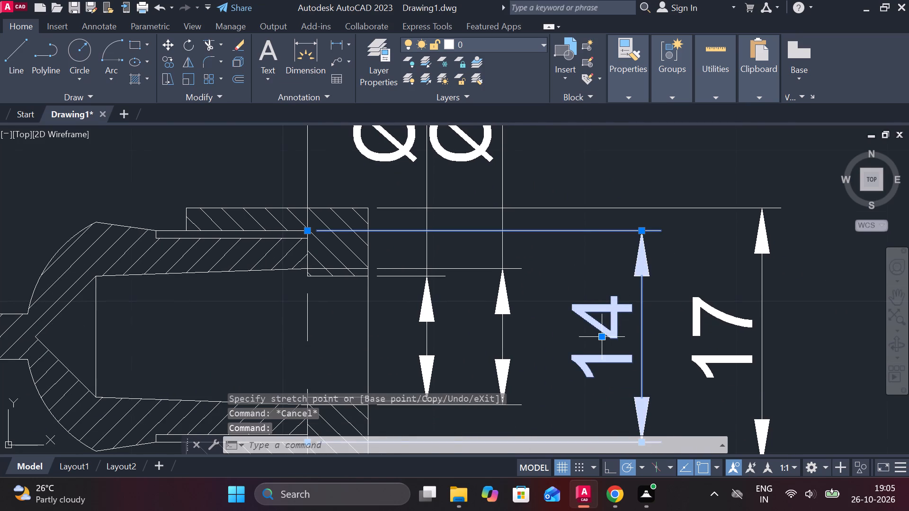
click(603, 334)
middle_drag(577, 209, 586, 278)
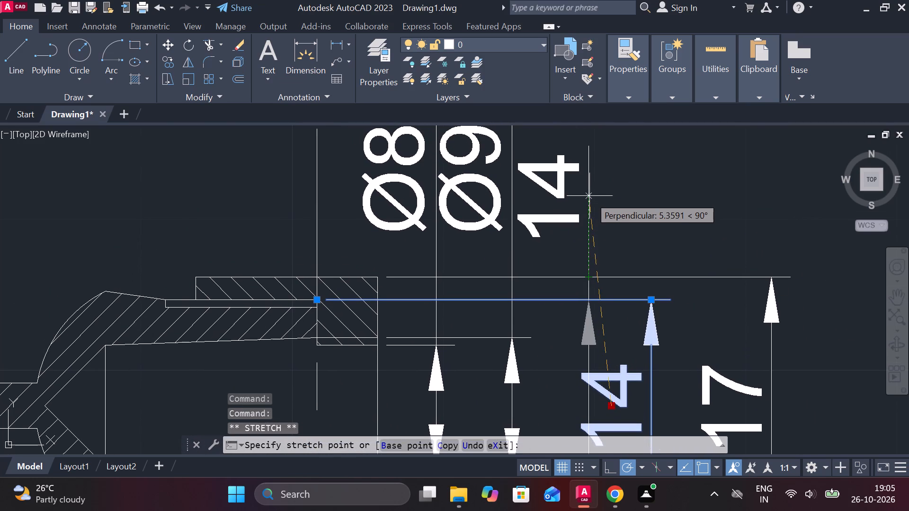
click(597, 175)
key(Escape)
Prefix the 14 dimension's text with a diameter symbol so it reads Ø14.
double_click(560, 173)
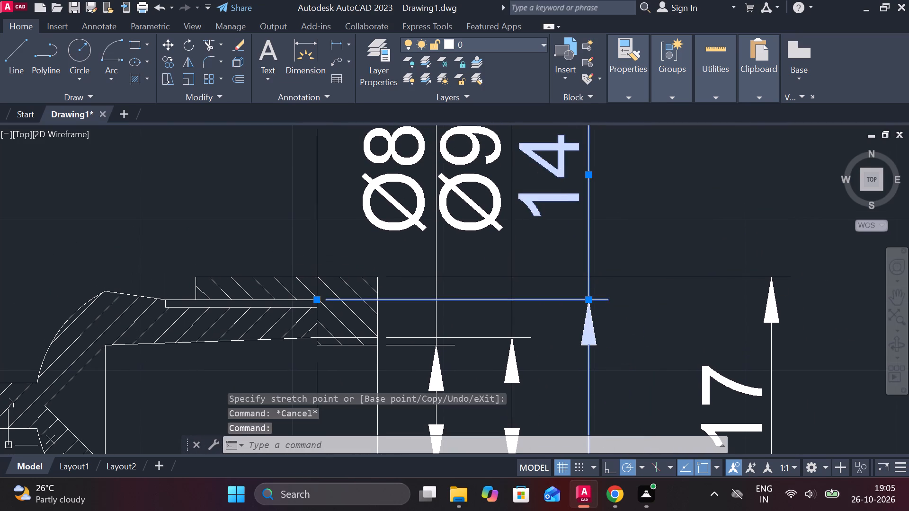
click(621, 84)
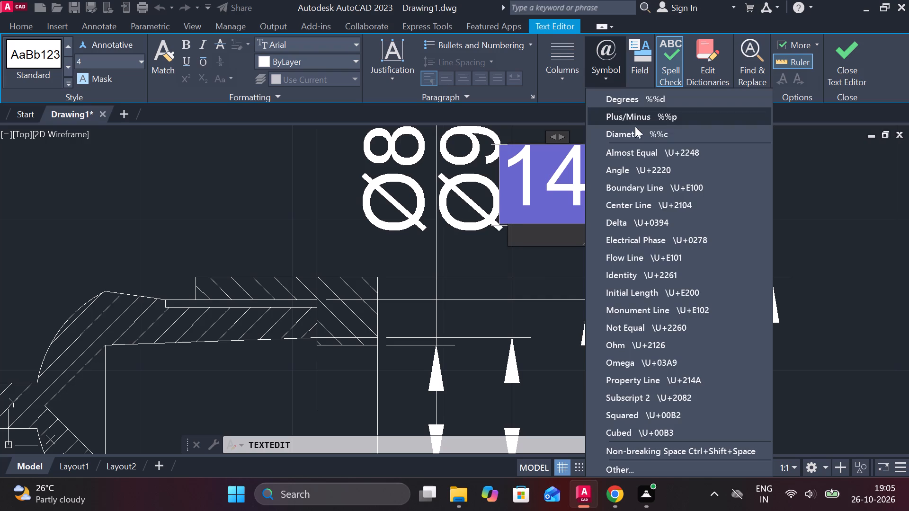
click(638, 132)
click(828, 70)
scroll(650, 217, down, 1)
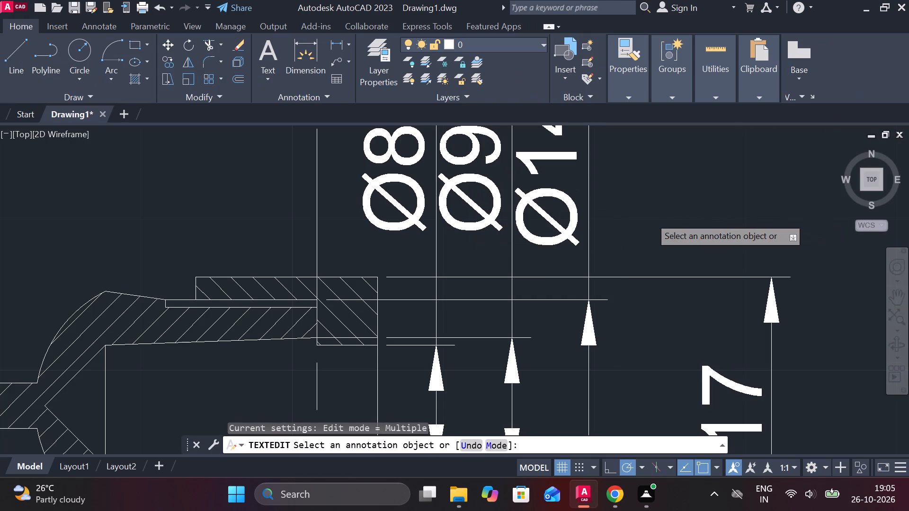
scroll(653, 218, down, 1)
middle_drag(653, 218, 577, 164)
key(Escape)
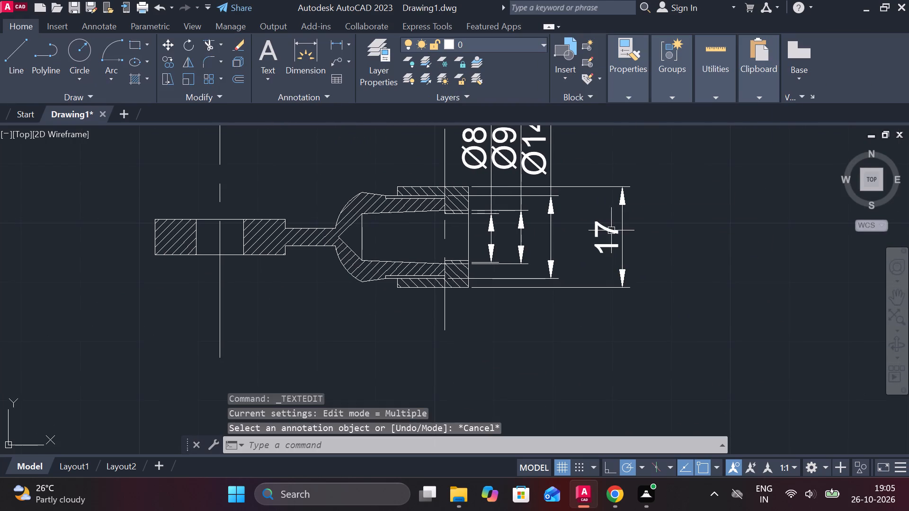
Bring the 17 dimension line closer to the Ø14 dimension and move its text up above the sectional view.
click(611, 230)
click(610, 237)
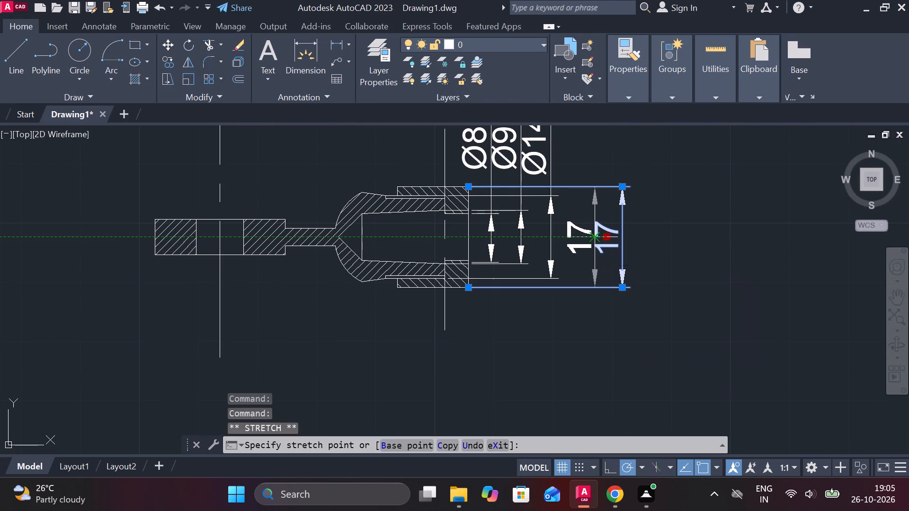
click(582, 237)
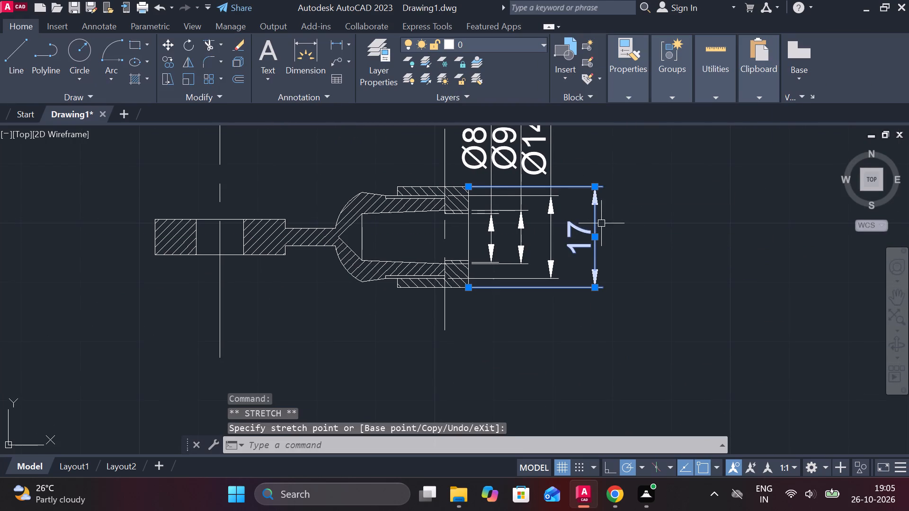
click(594, 238)
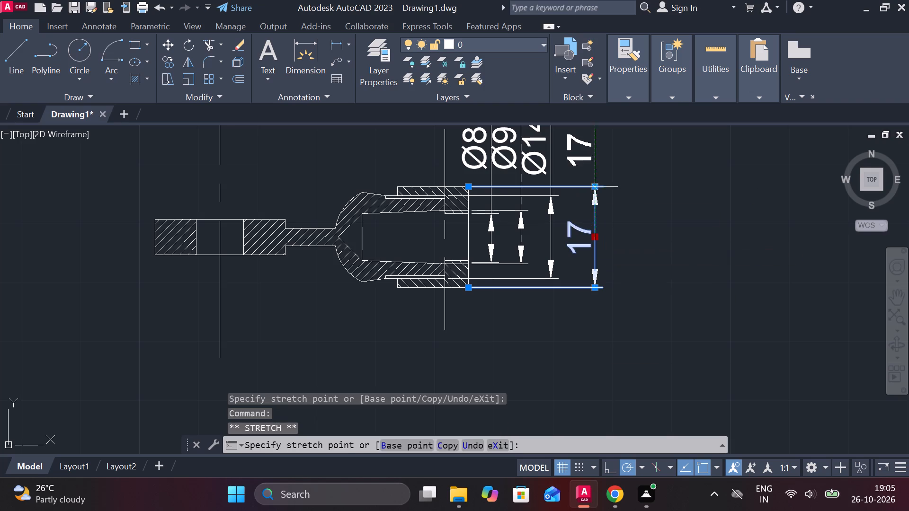
middle_drag(594, 176, 600, 239)
scroll(596, 221, up, 1)
click(596, 221)
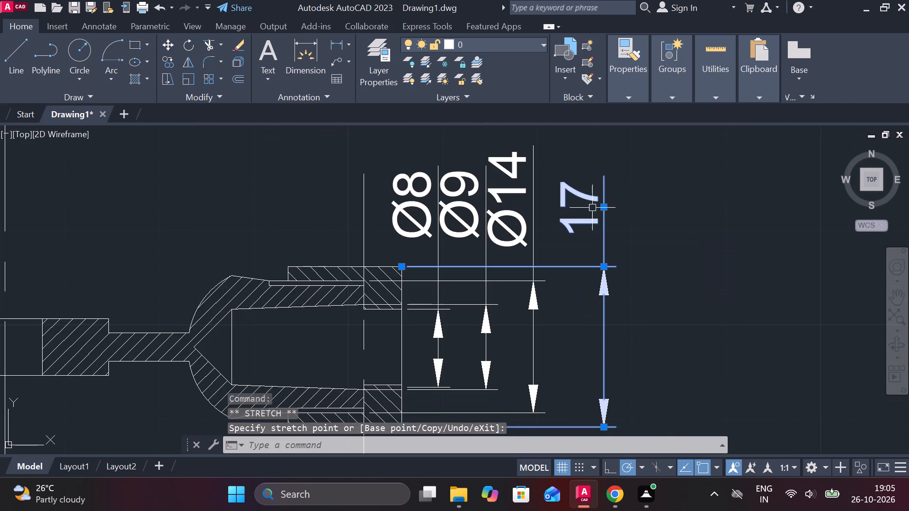
Prefix the 17 dimension's text with a diameter symbol so it reads Ø17.
double_click(585, 200)
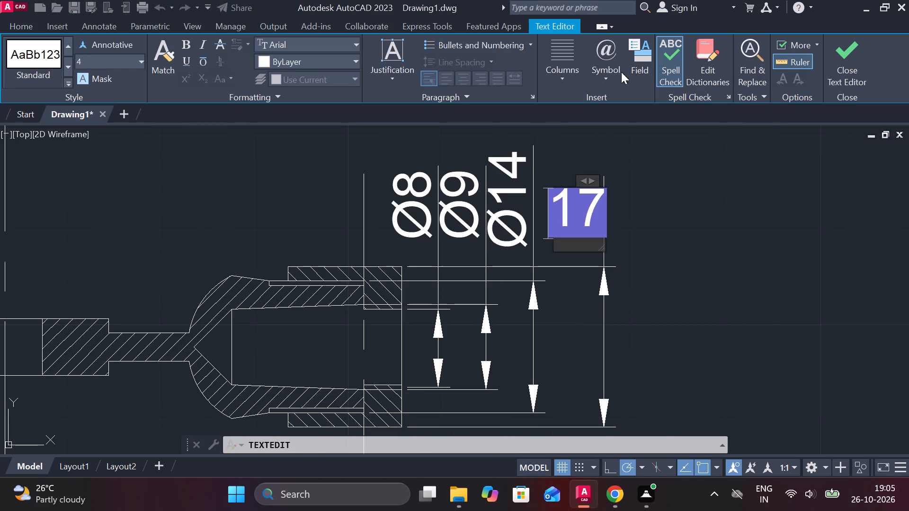
click(610, 78)
click(653, 132)
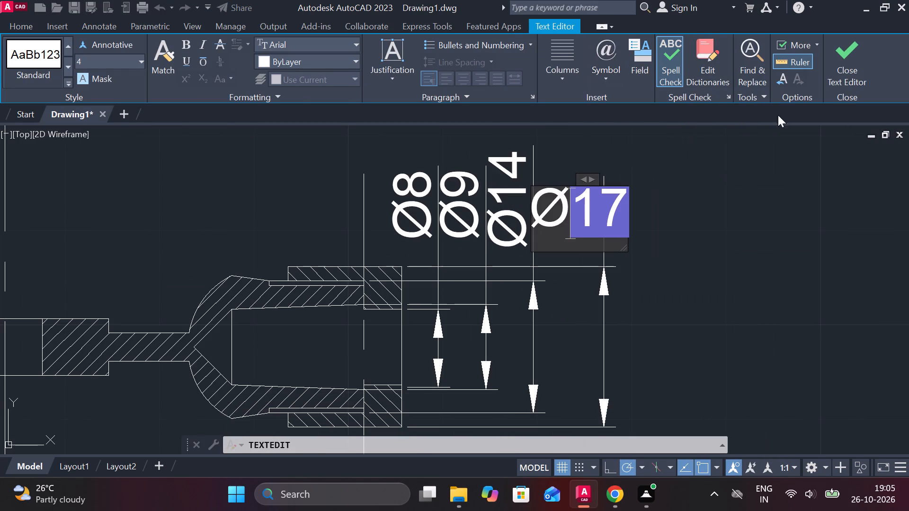
click(834, 72)
key(Escape)
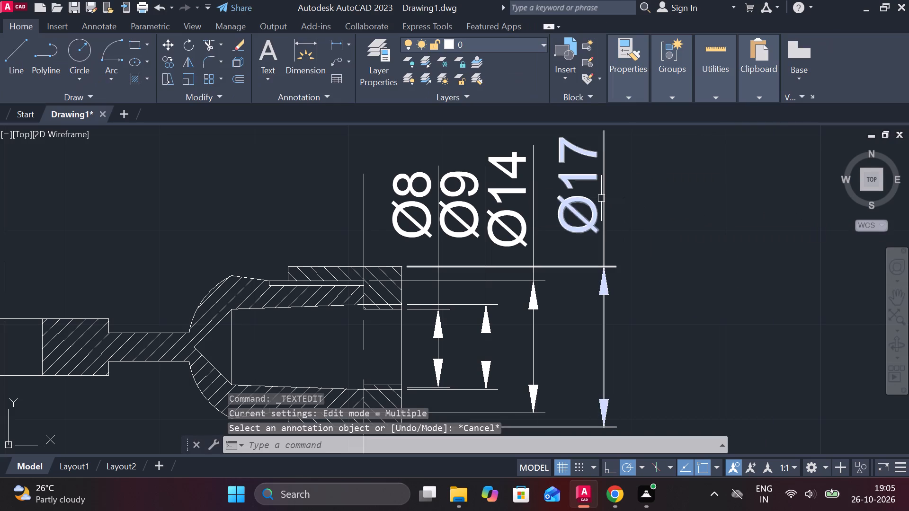
Shift the Ø17 dimension line slightly inward, closer to the Ø14 dimension beside the sectional view.
click(601, 198)
click(602, 184)
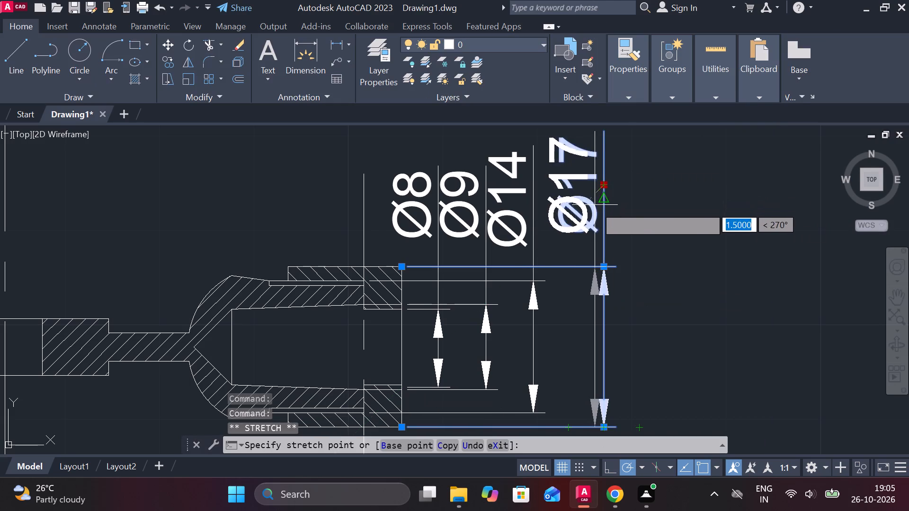
click(590, 247)
key(Escape)
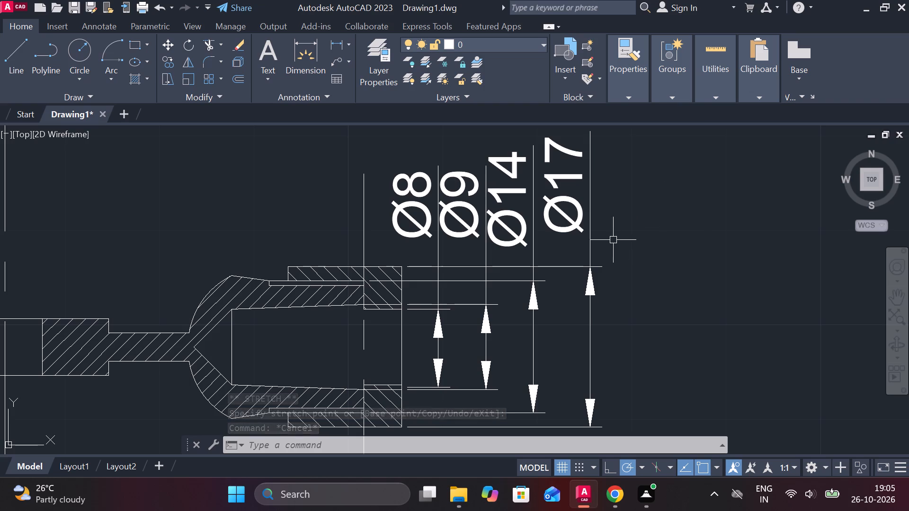
Replace the diameter symbol in the Ø14 dimension's text with M so it reads M14.
middle_drag(608, 241, 678, 237)
scroll(588, 230, up, 2)
double_click(604, 198)
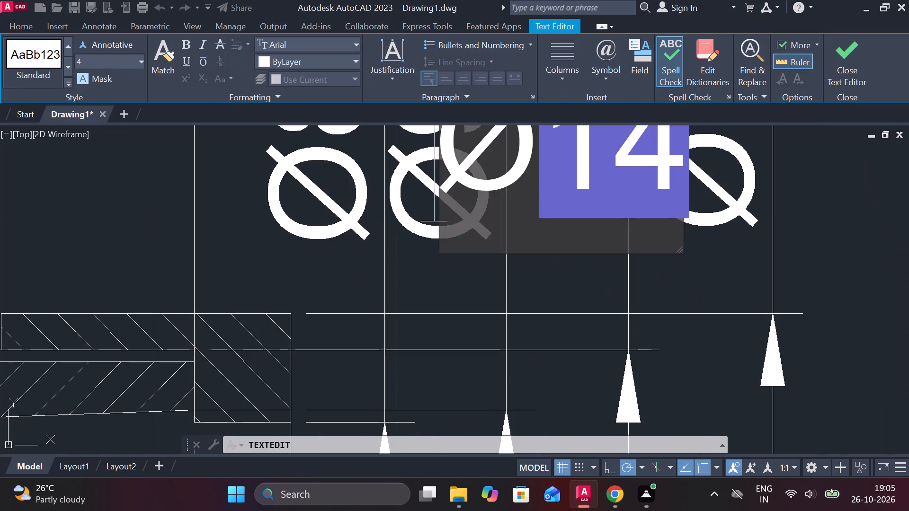
key(Right)
key(BackSpace)
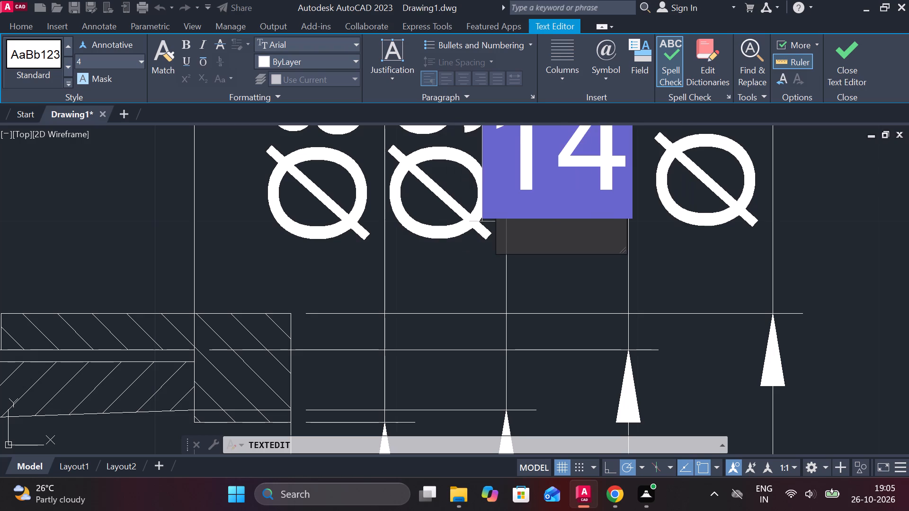
key(m)
key(BackSpace)
key(m)
click(850, 66)
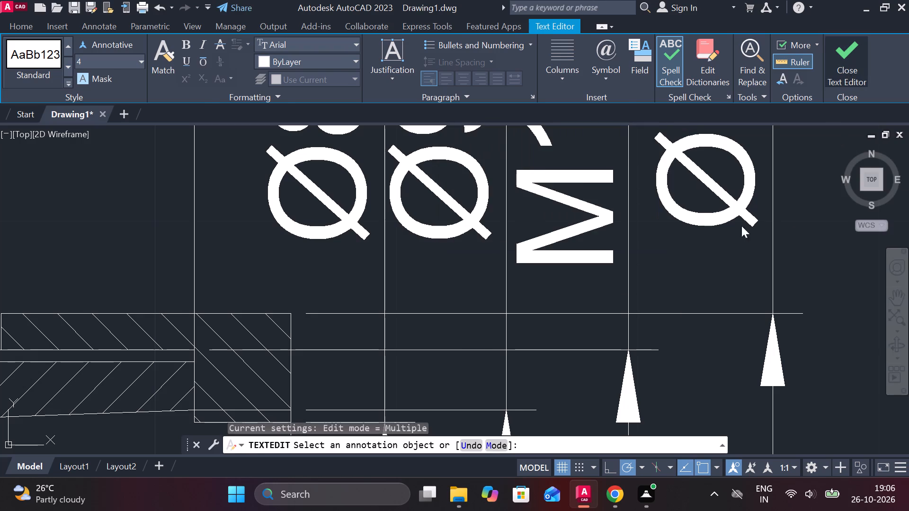
scroll(694, 230, down, 2)
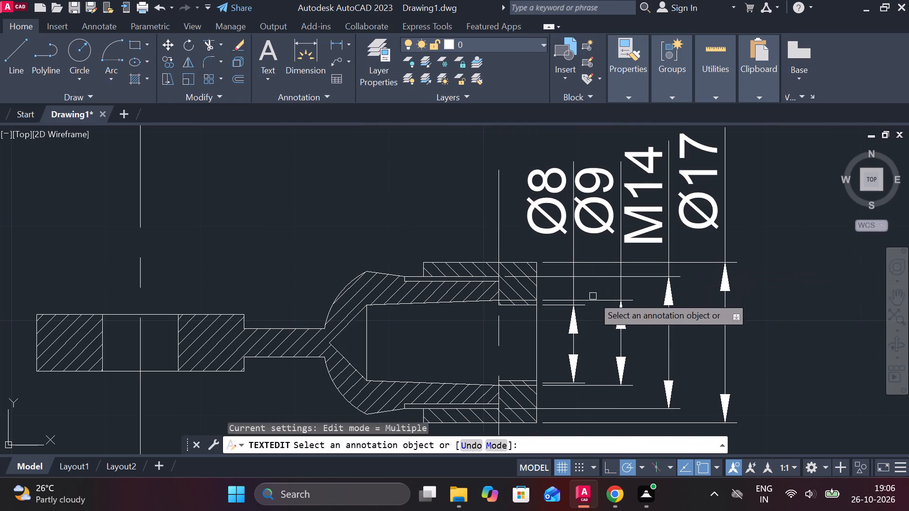
middle_drag(609, 302, 656, 278)
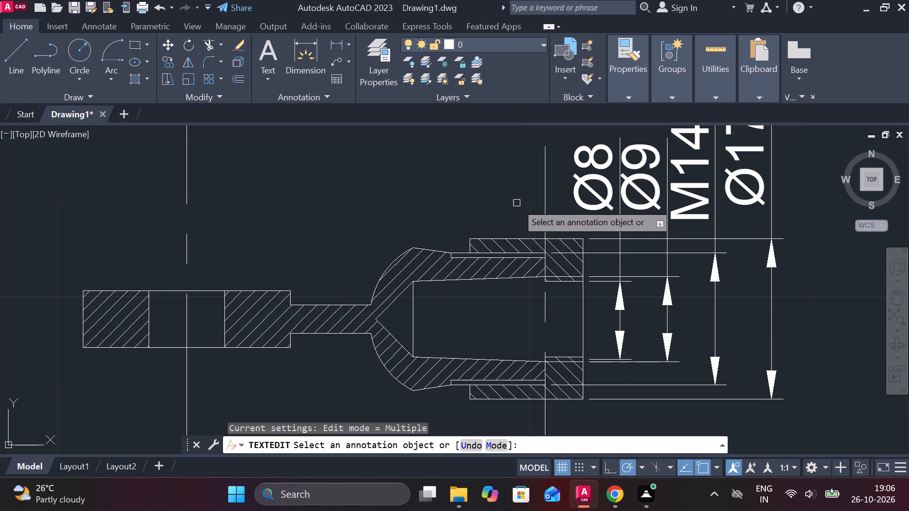
key(Escape)
Add a horizontal linear dimension between the sectional view's two vertical centre lines, placed above the view.
scroll(433, 205, down, 1)
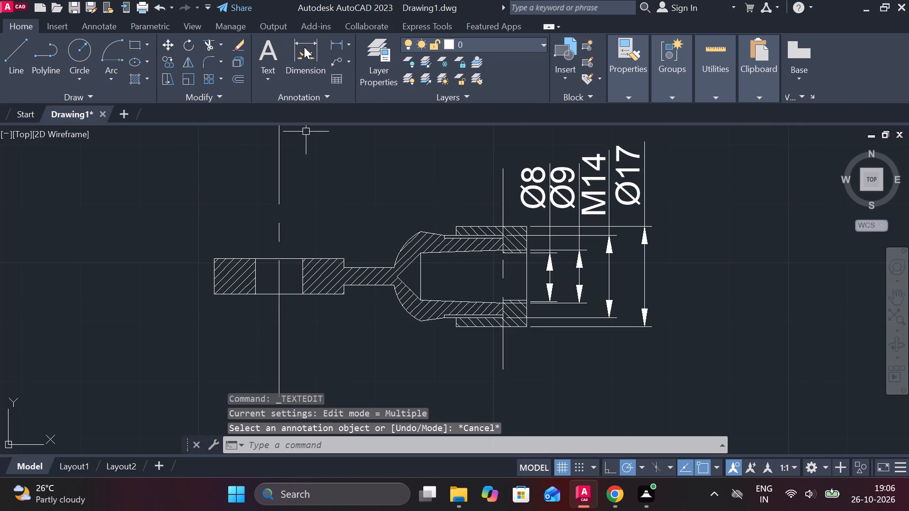
click(336, 48)
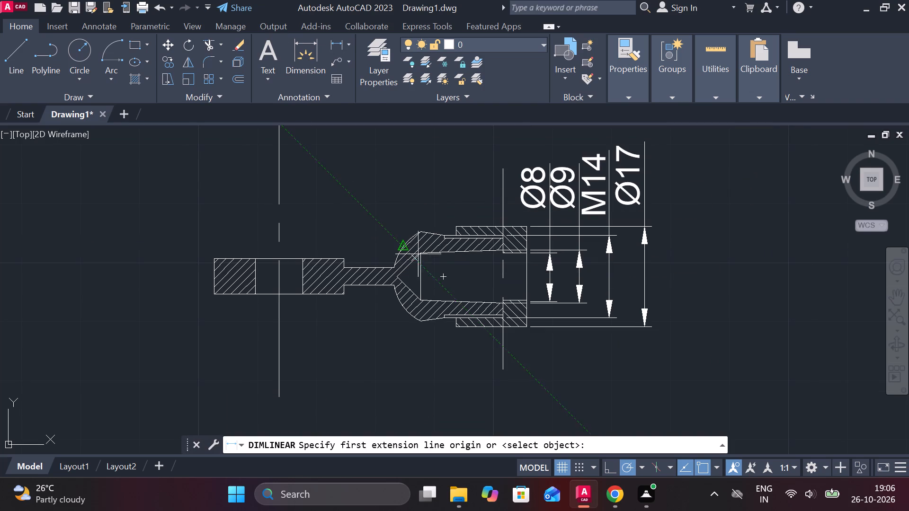
click(496, 200)
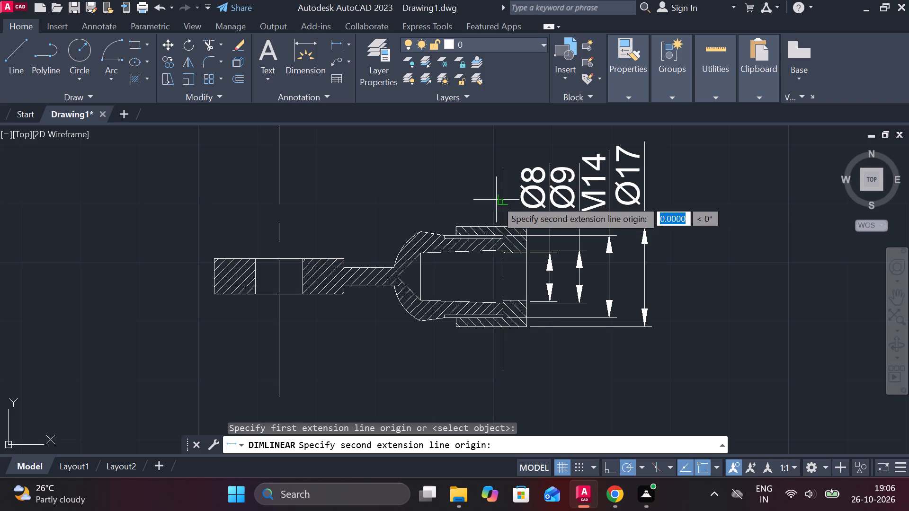
click(279, 202)
middle_drag(348, 191, 409, 291)
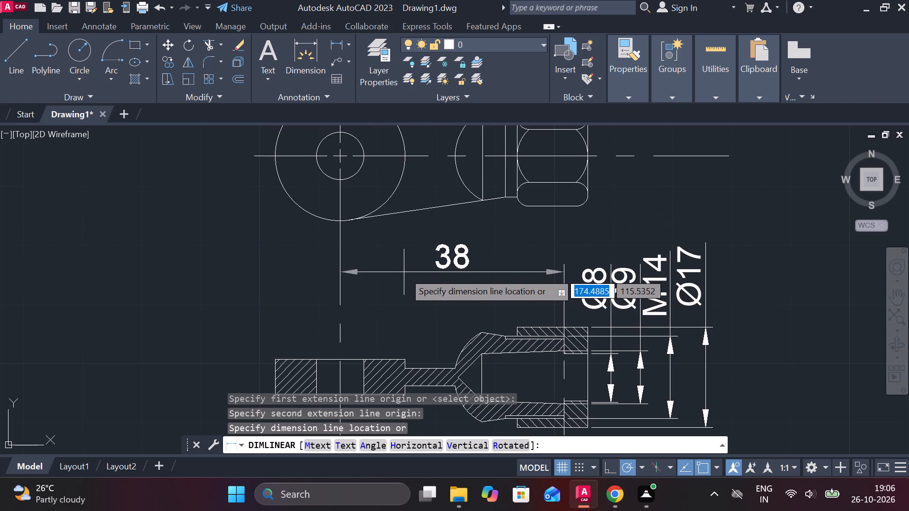
click(407, 268)
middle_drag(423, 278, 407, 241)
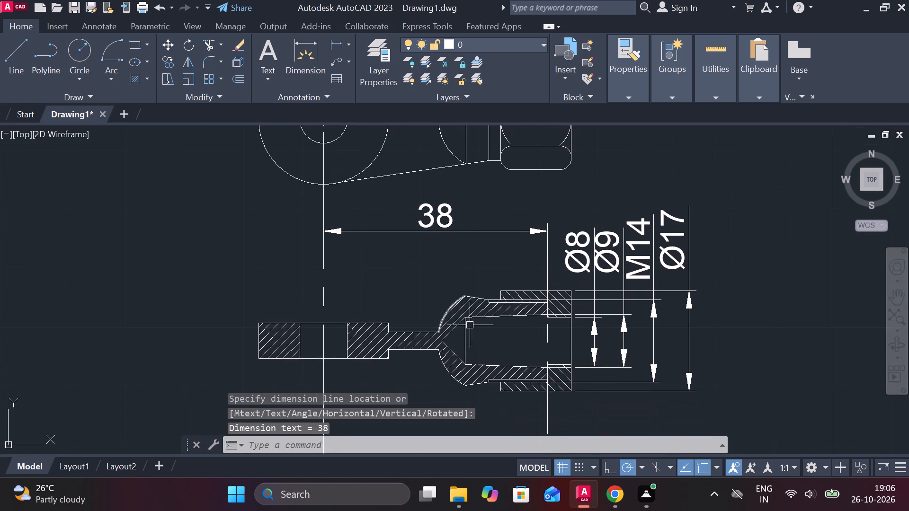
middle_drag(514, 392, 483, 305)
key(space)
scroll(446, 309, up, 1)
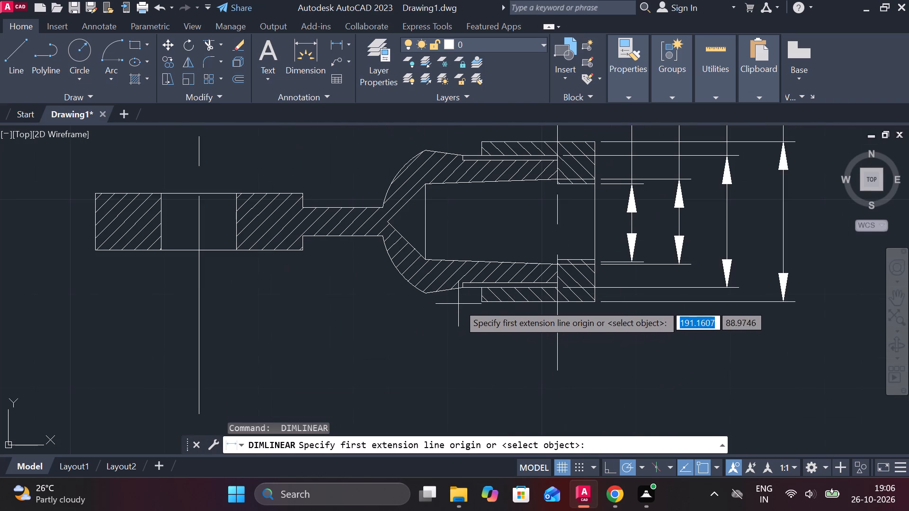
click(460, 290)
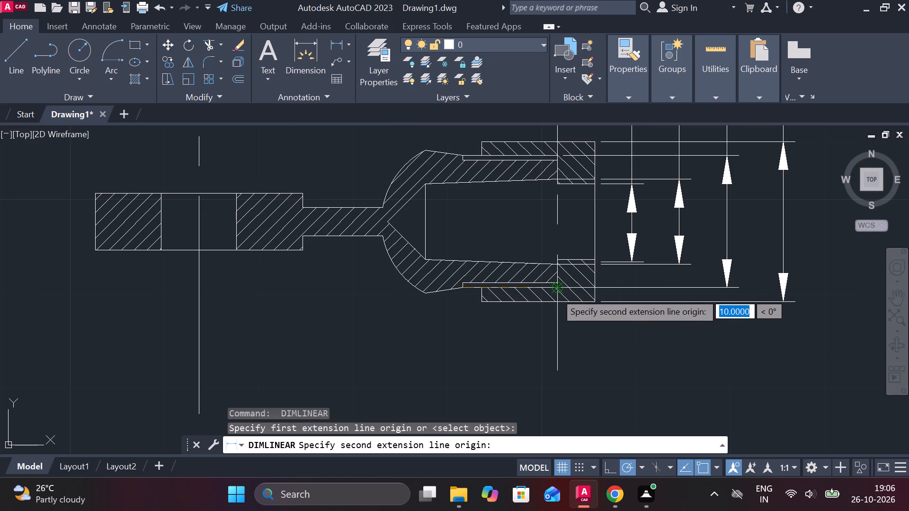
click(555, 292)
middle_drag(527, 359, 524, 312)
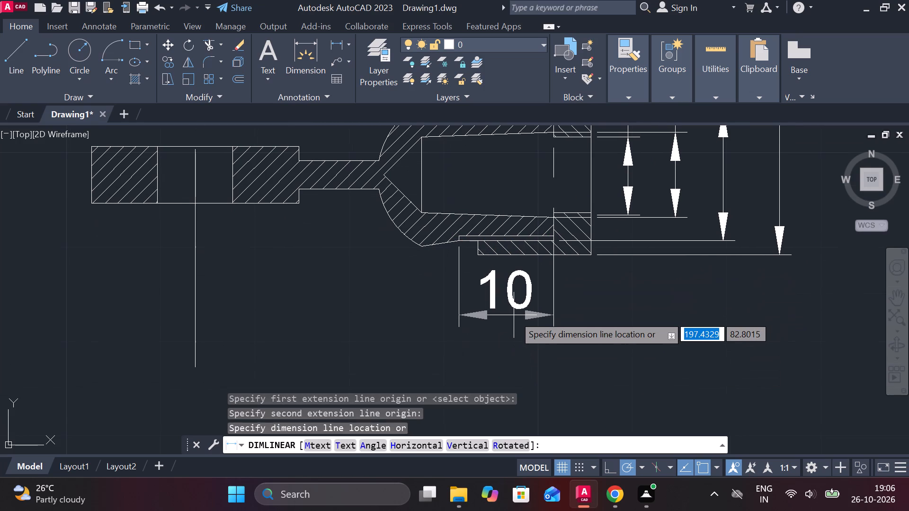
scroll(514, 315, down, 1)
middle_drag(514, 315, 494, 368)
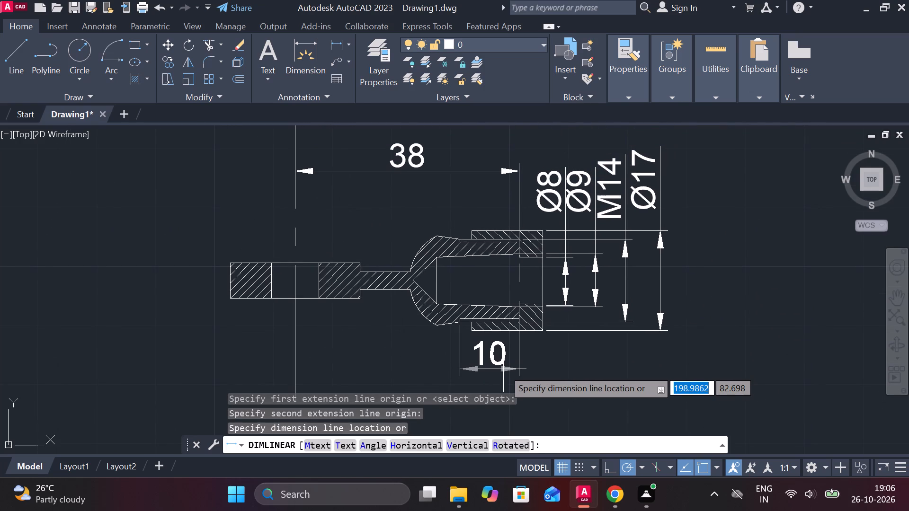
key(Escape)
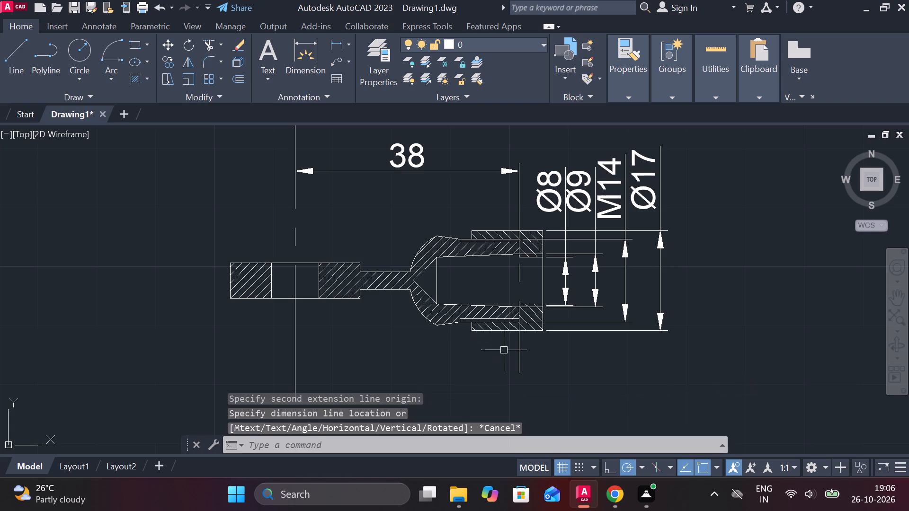
Add a horizontal linear dimension for the threaded length above the sectional view, below the 38 dimension.
key(space)
click(521, 237)
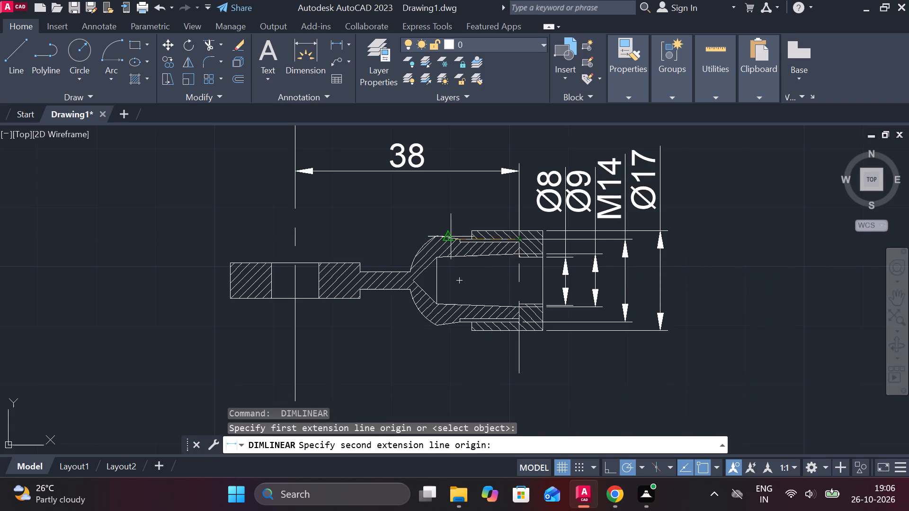
click(460, 238)
click(452, 217)
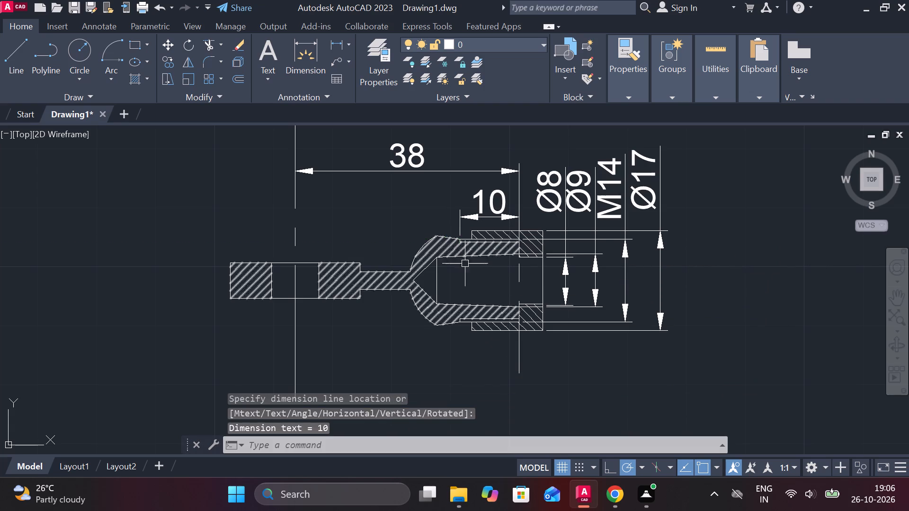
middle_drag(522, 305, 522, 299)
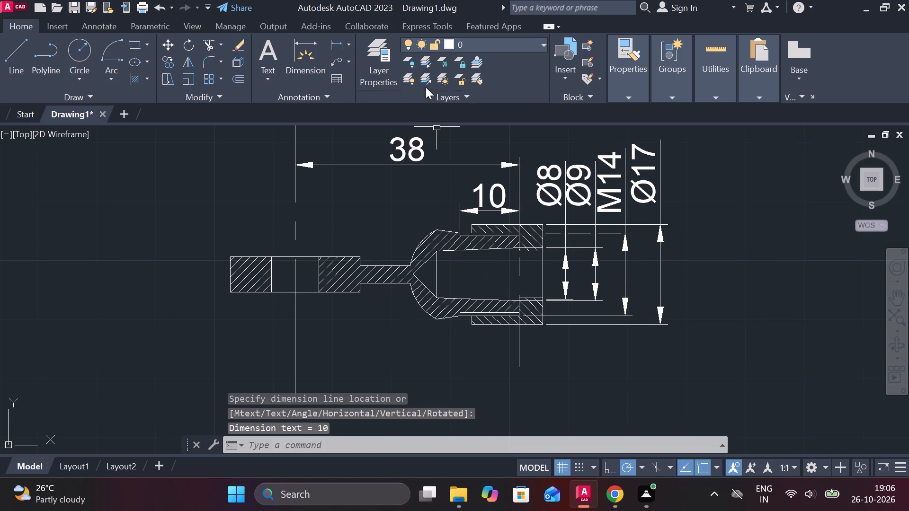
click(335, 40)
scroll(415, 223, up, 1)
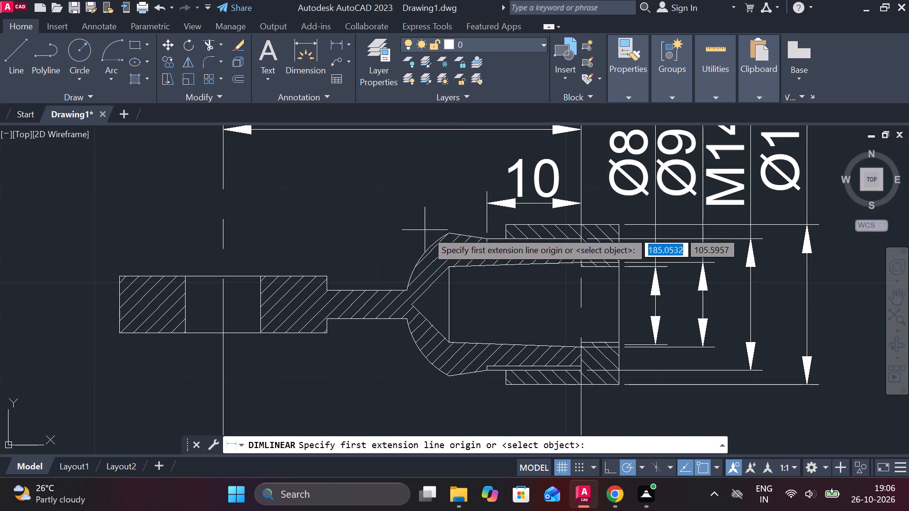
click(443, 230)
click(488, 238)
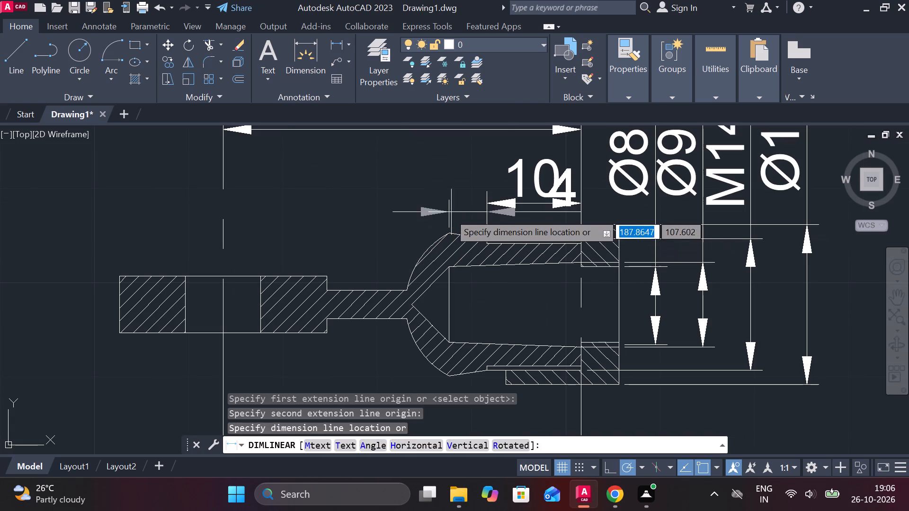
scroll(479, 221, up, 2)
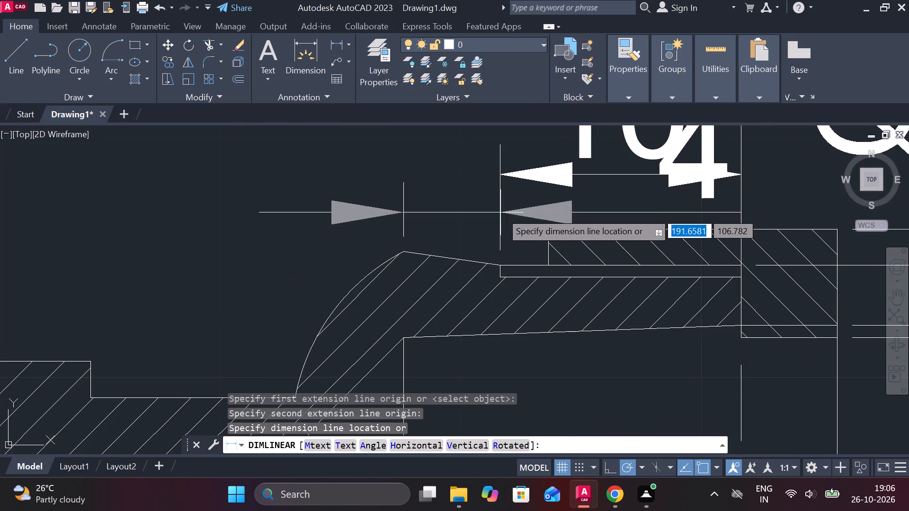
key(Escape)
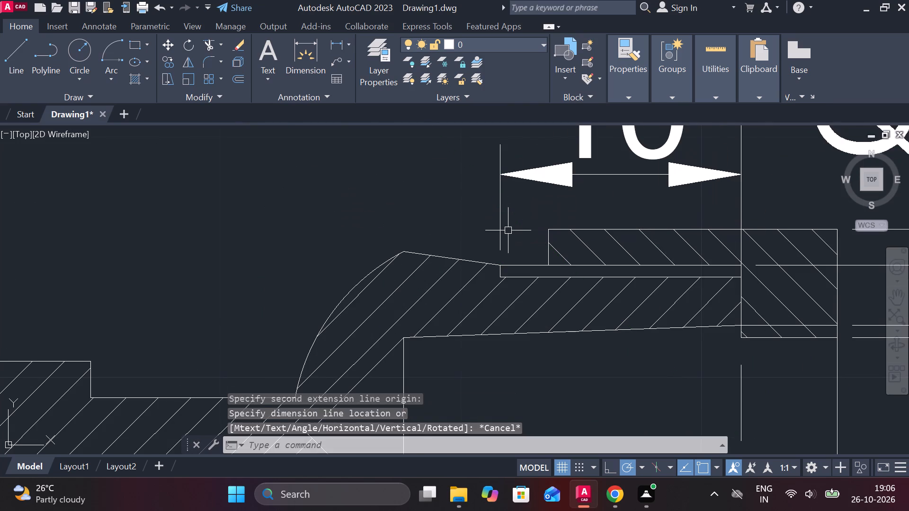
Dimension the short tapered shoulder between the thread's start and the arc's end, in line with the 10 dimension and with its text on the arc side.
key(space)
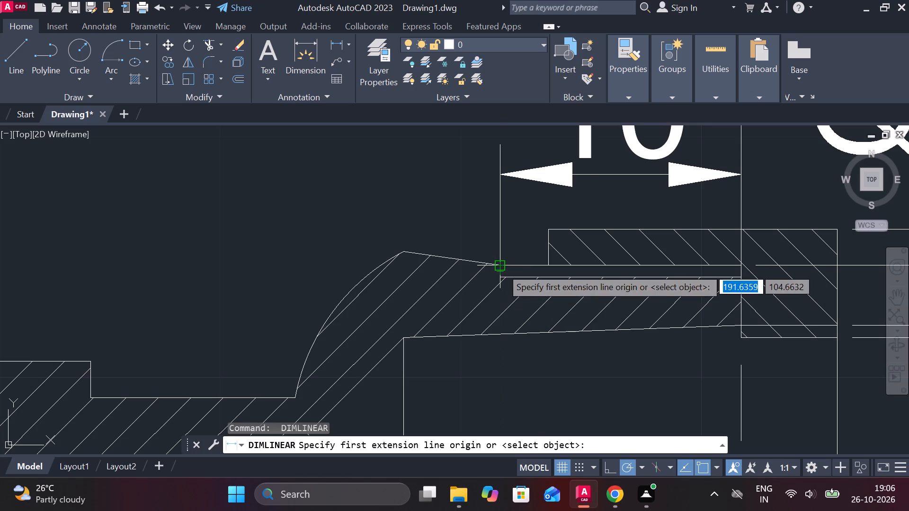
click(501, 268)
click(406, 250)
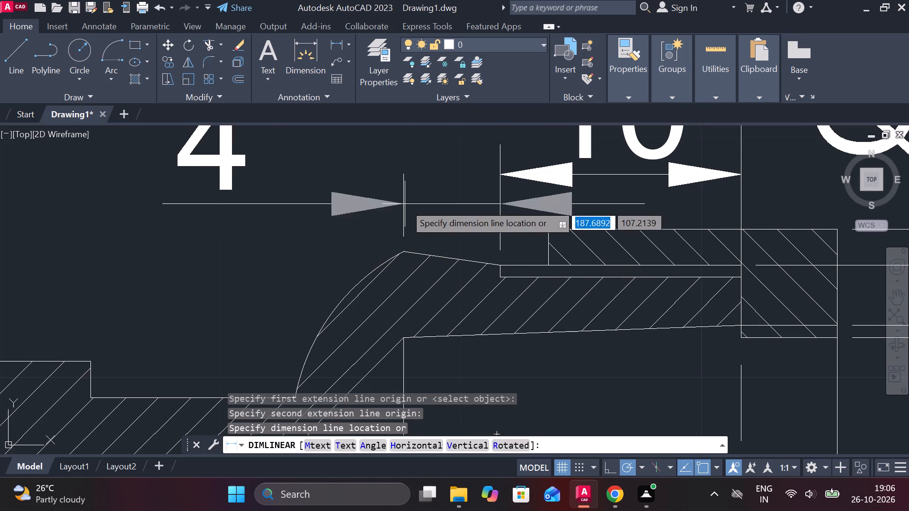
scroll(461, 229, down, 2)
scroll(457, 208, up, 2)
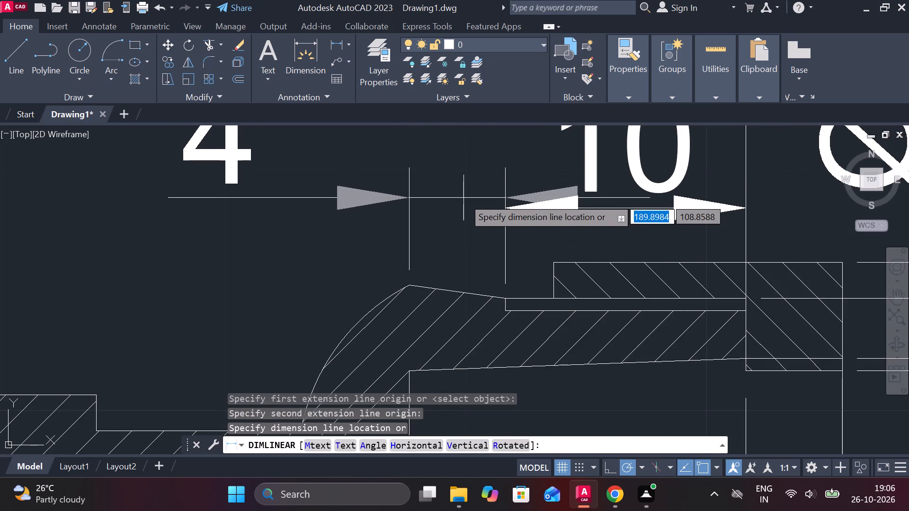
scroll(463, 198, down, 1)
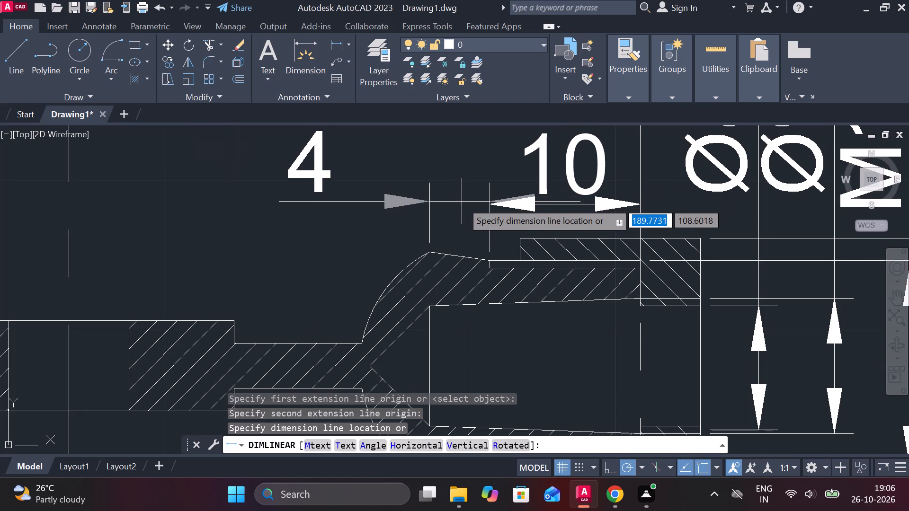
click(462, 204)
key(Escape)
Replace the text of the tapered shoulder's dimension above the sectional view with 6.
double_click(326, 160)
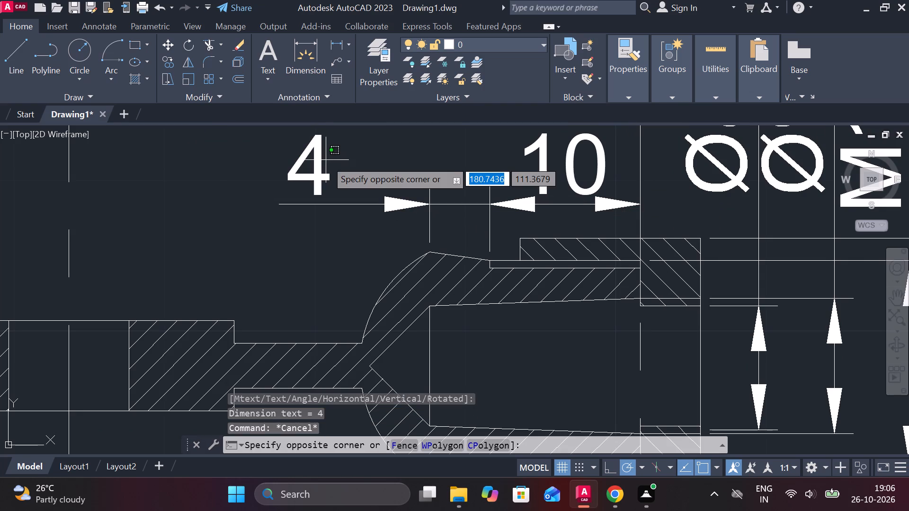
key(Escape)
double_click(321, 159)
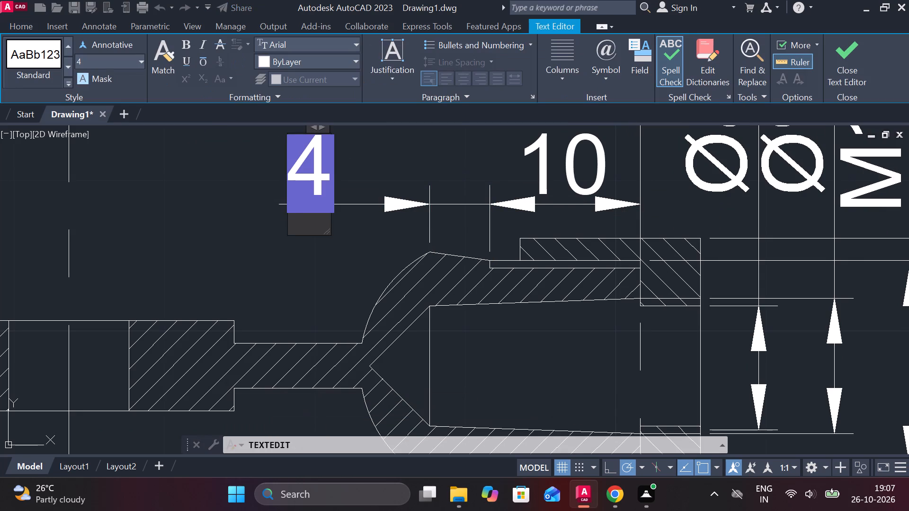
key(Right)
key(backslash)
key(BackSpace)
key(BackSpace)
key(6)
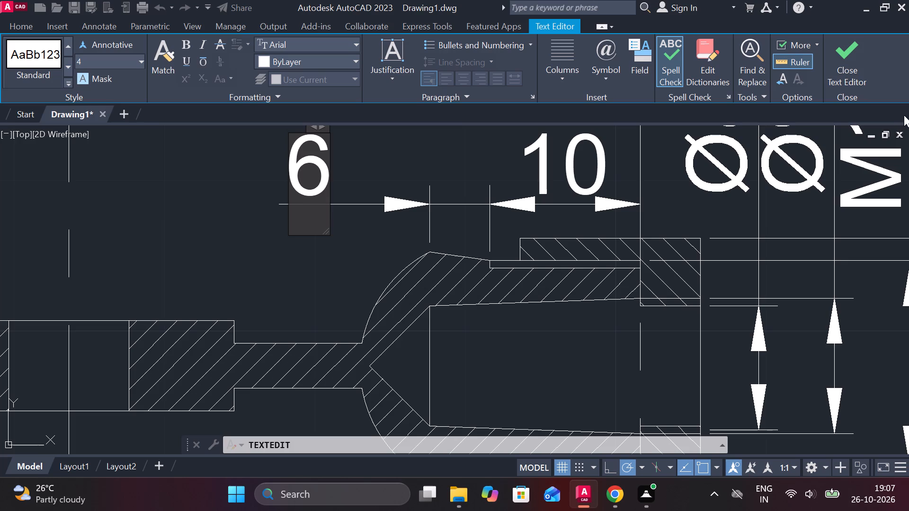
click(860, 63)
Add a horizontal linear dimension for the tapered bore's length, from its inner end to the thread-end centre line, placed below the view.
scroll(589, 185, down, 2)
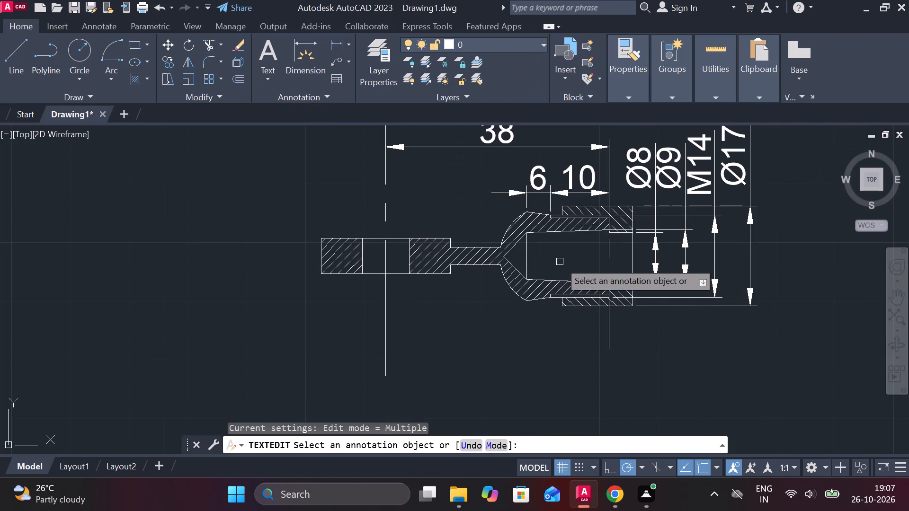
click(334, 49)
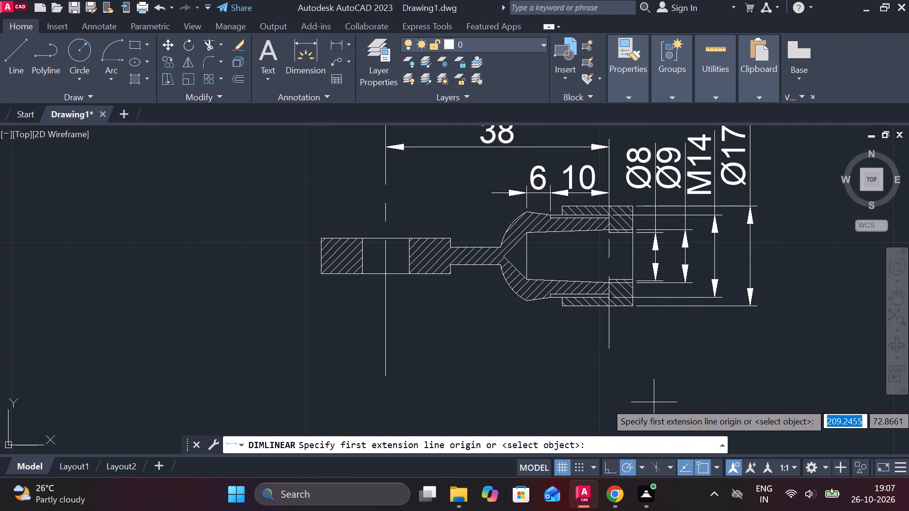
scroll(654, 402, up, 1)
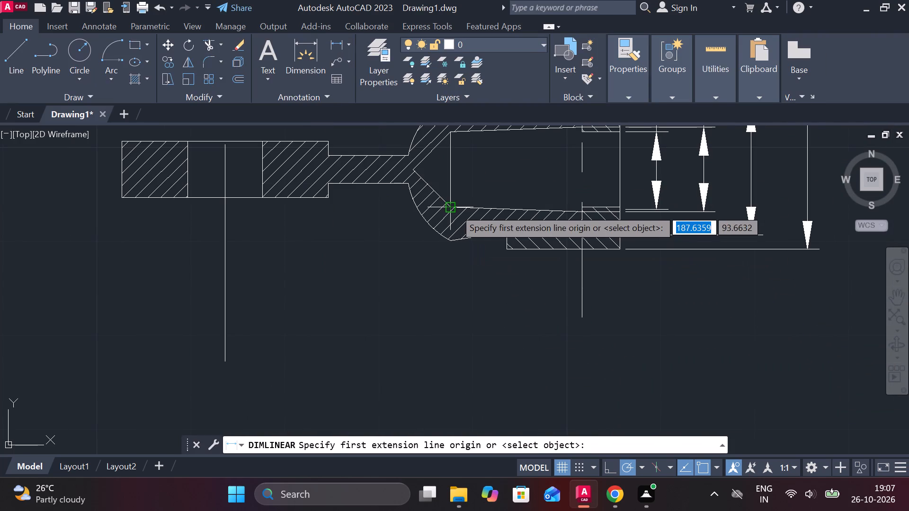
click(454, 209)
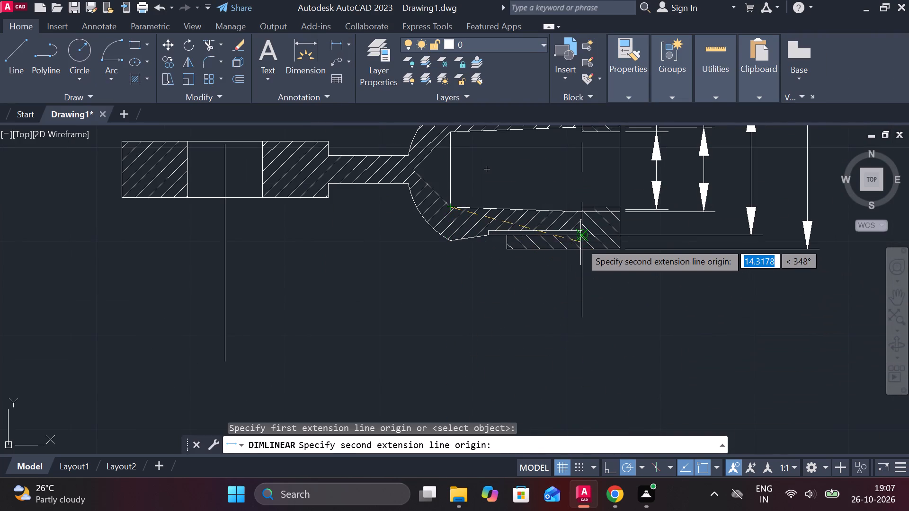
click(580, 236)
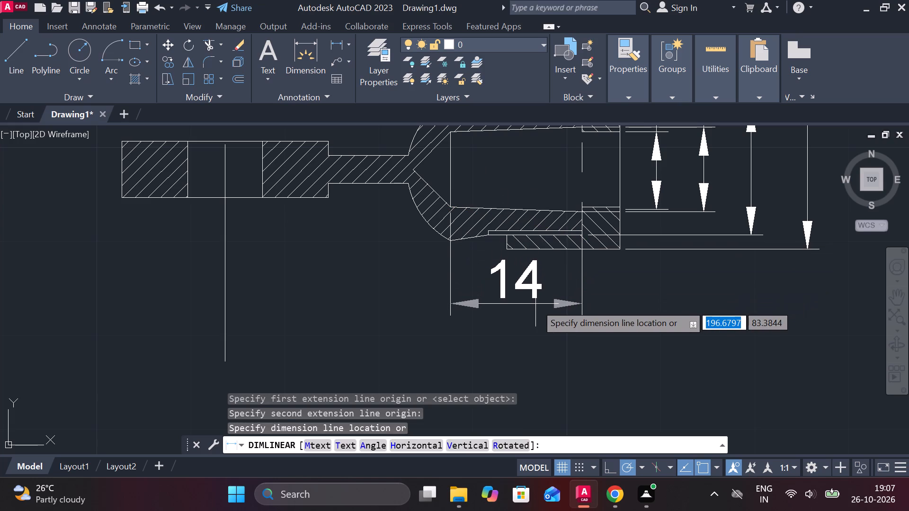
click(535, 304)
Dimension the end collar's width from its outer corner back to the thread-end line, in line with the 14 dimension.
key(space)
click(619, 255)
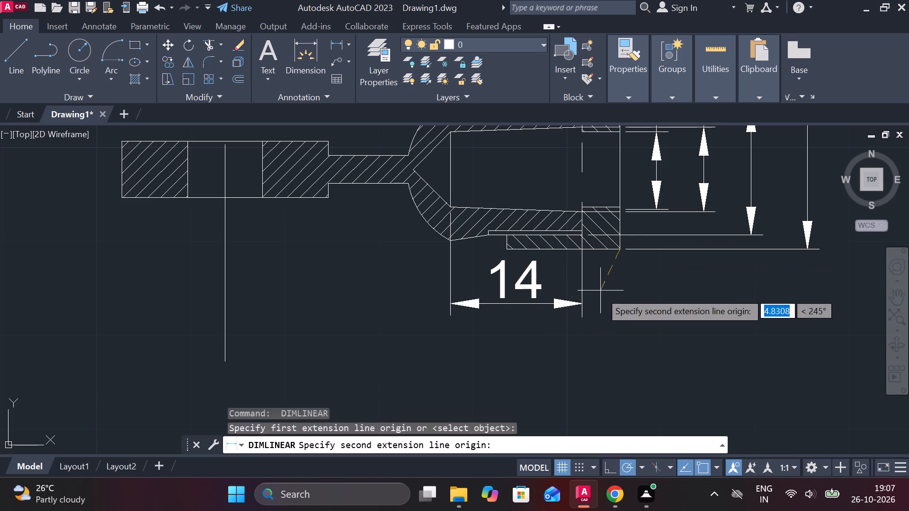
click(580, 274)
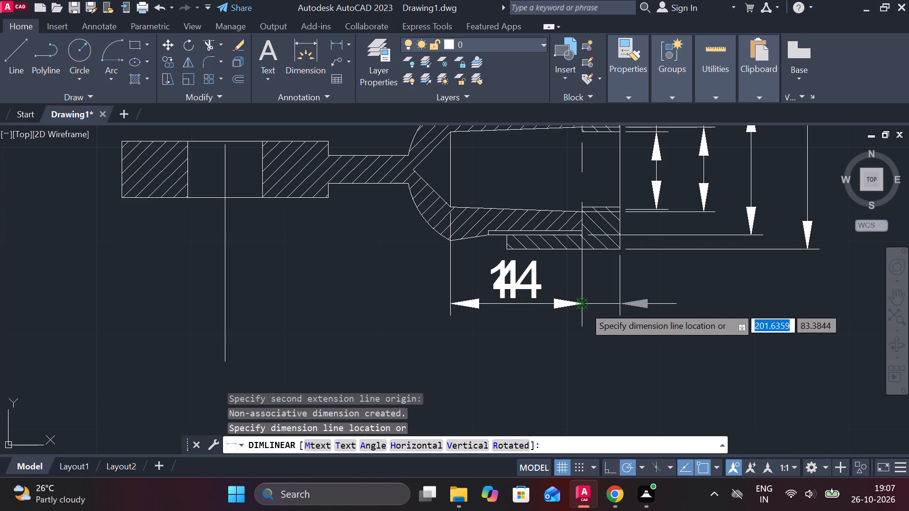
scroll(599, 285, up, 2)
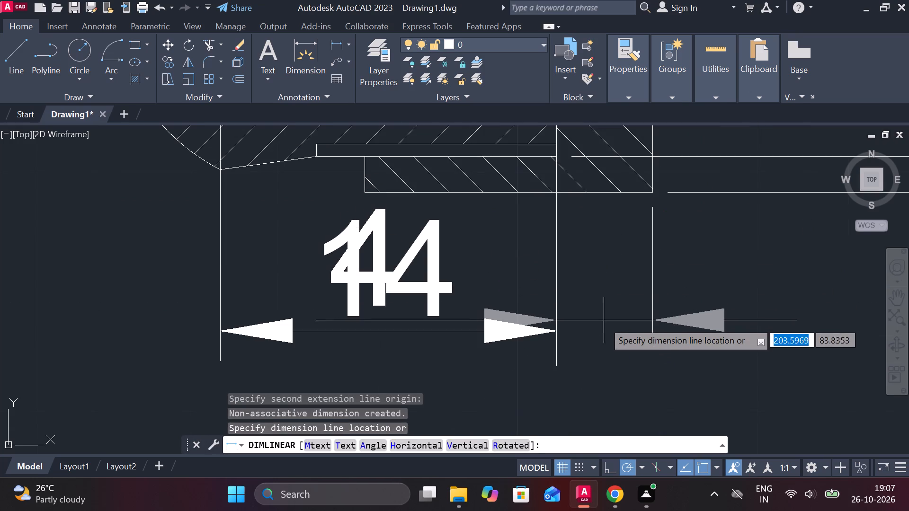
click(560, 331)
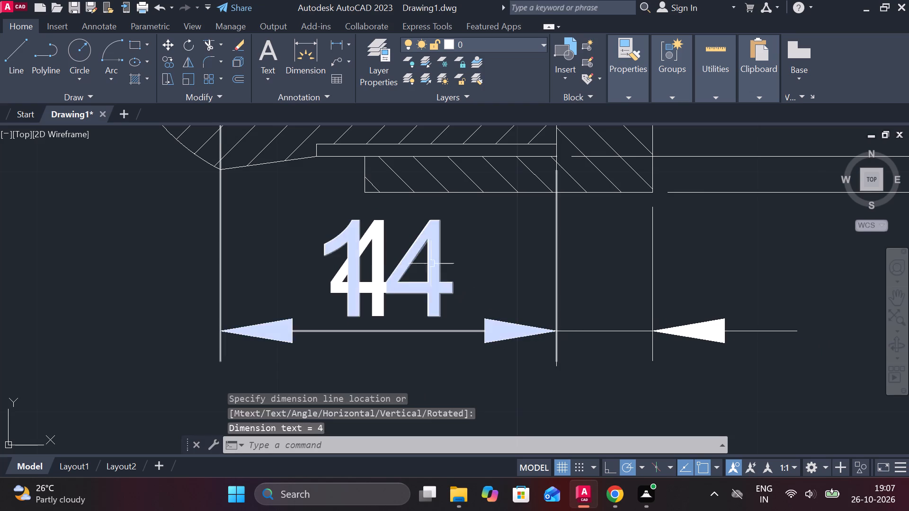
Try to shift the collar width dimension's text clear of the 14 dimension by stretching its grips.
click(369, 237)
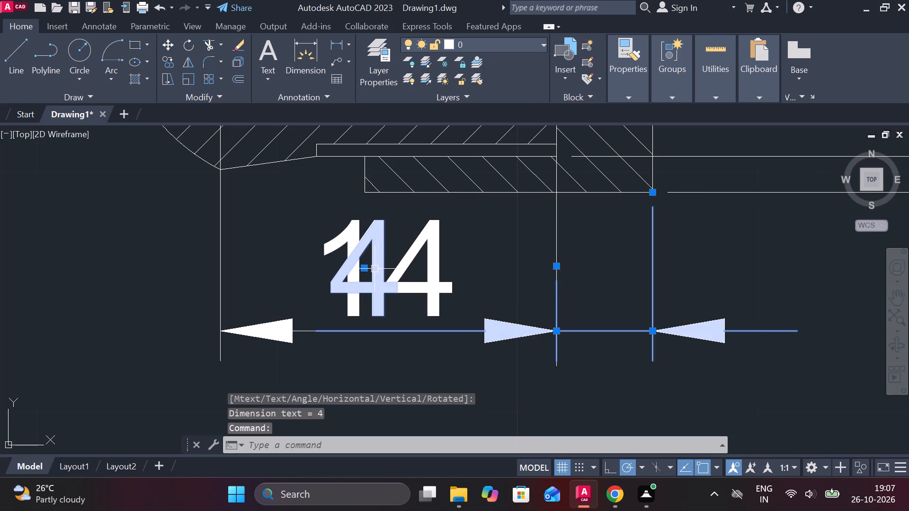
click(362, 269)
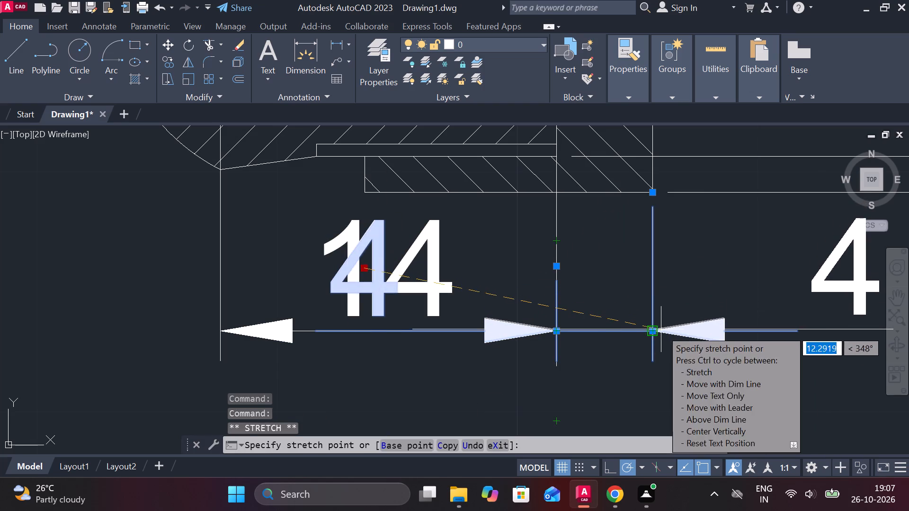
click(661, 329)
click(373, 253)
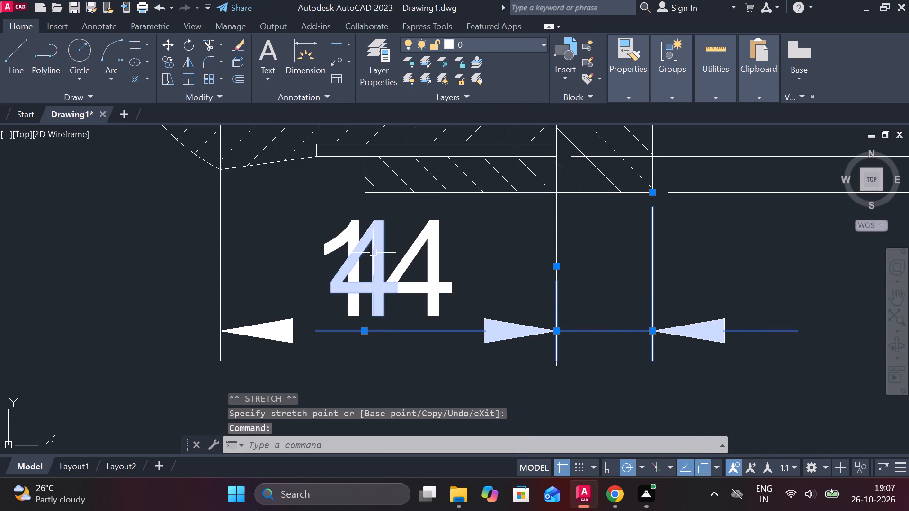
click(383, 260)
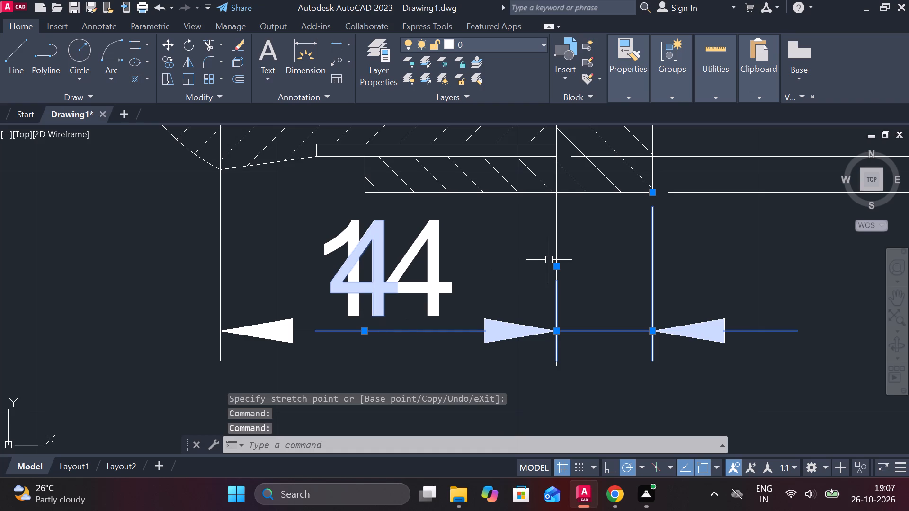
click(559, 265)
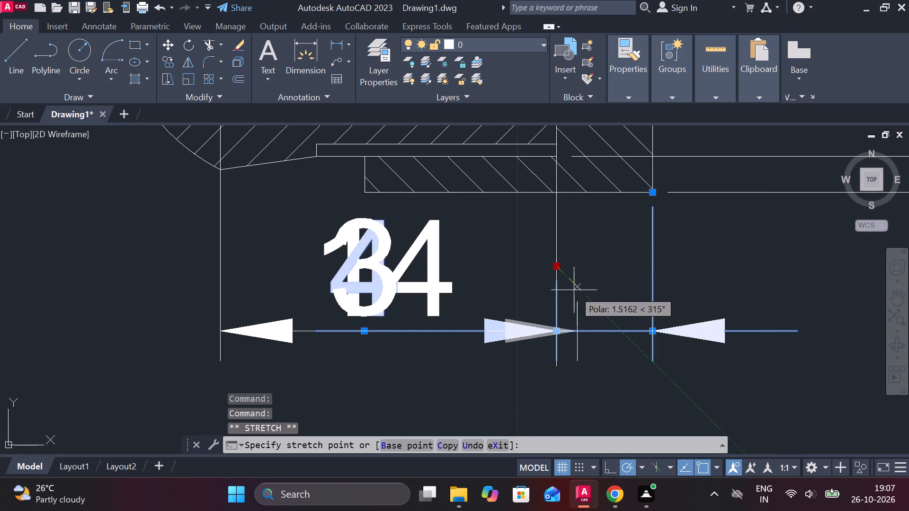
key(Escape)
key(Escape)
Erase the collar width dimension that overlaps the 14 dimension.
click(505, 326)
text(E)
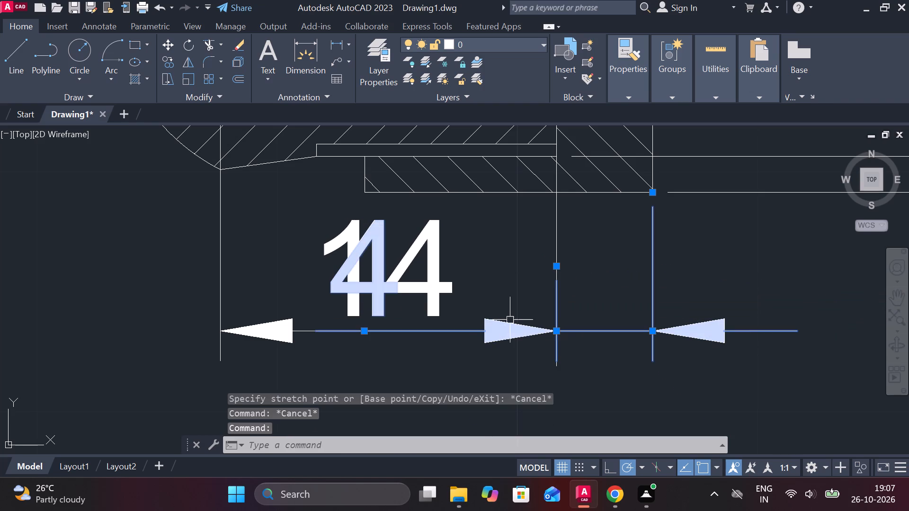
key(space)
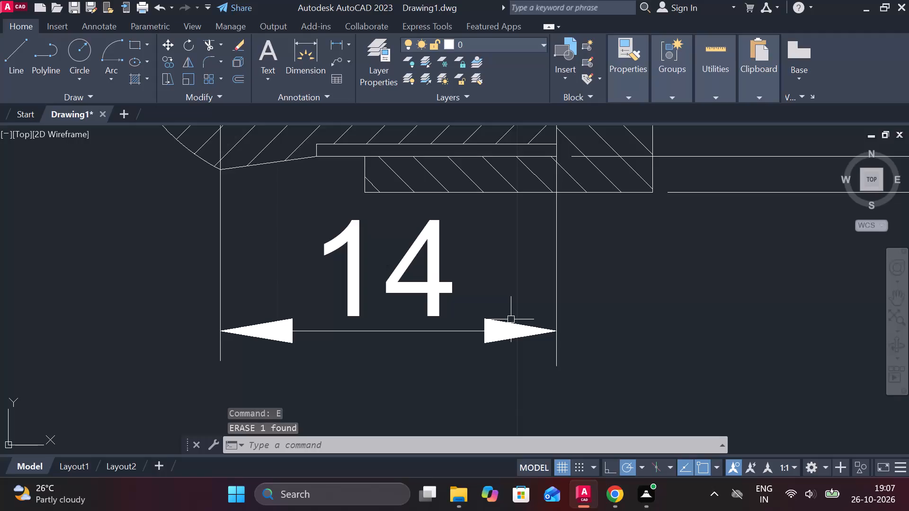
Dimension the end collar's width from the thread-end line to the outer face, below the view with its text beyond the outer face.
click(341, 44)
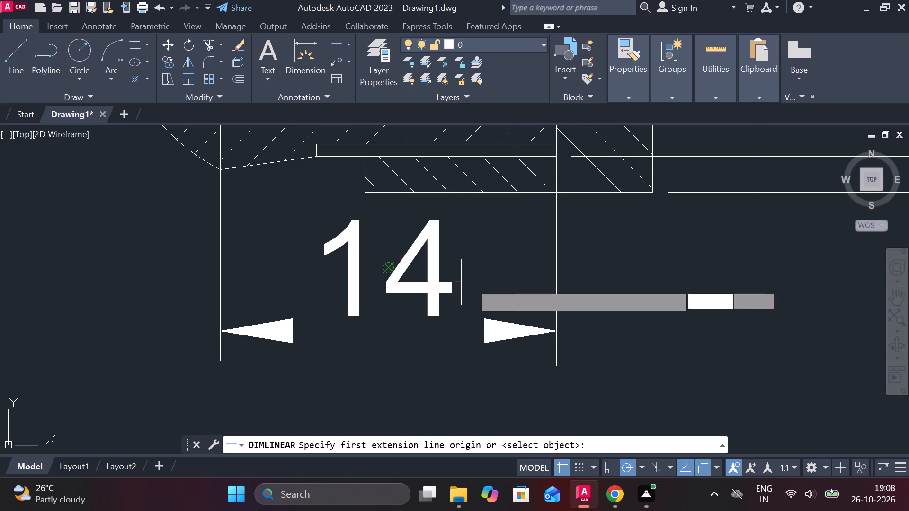
scroll(516, 286, up, 1)
scroll(519, 294, down, 2)
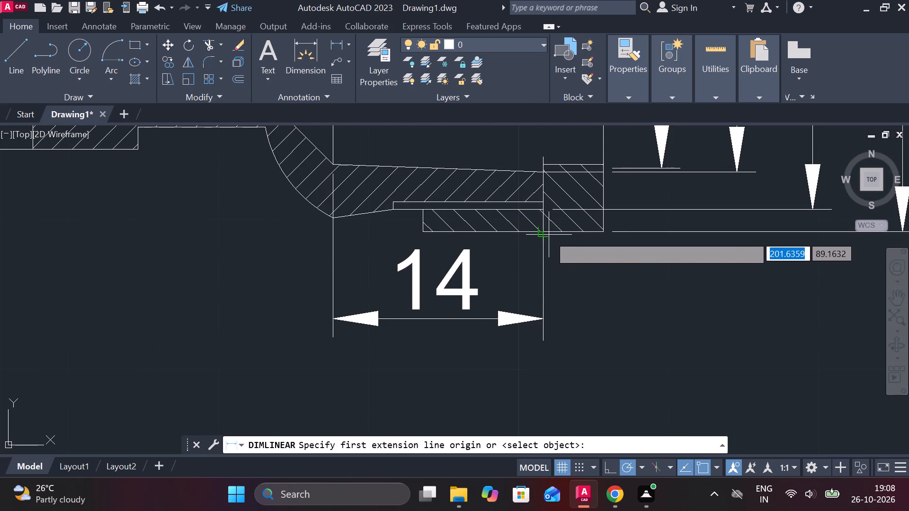
click(548, 235)
click(603, 232)
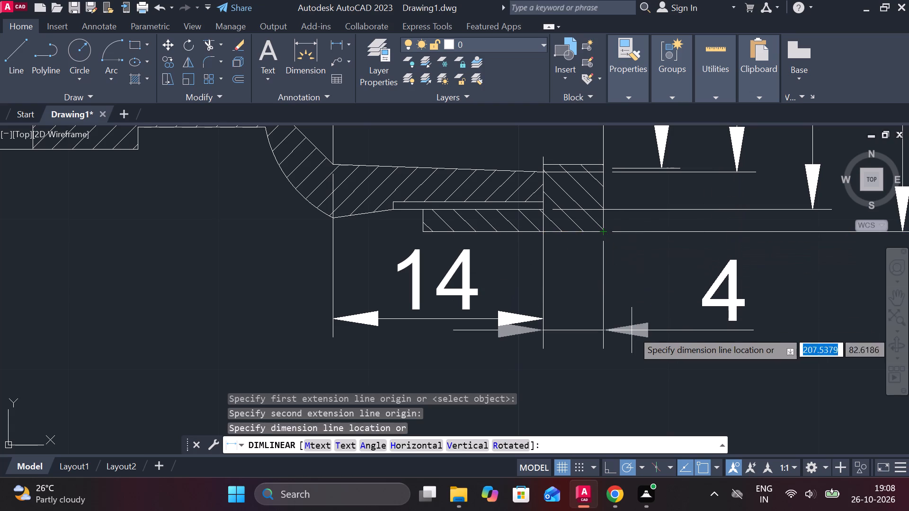
click(636, 321)
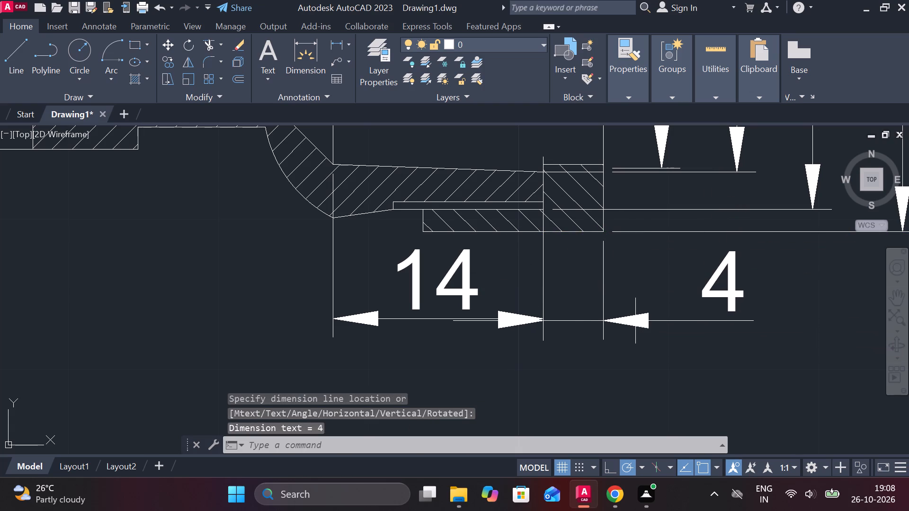
Align the collar width dimension's line exactly with the 14 dimension's line.
scroll(540, 324, up, 2)
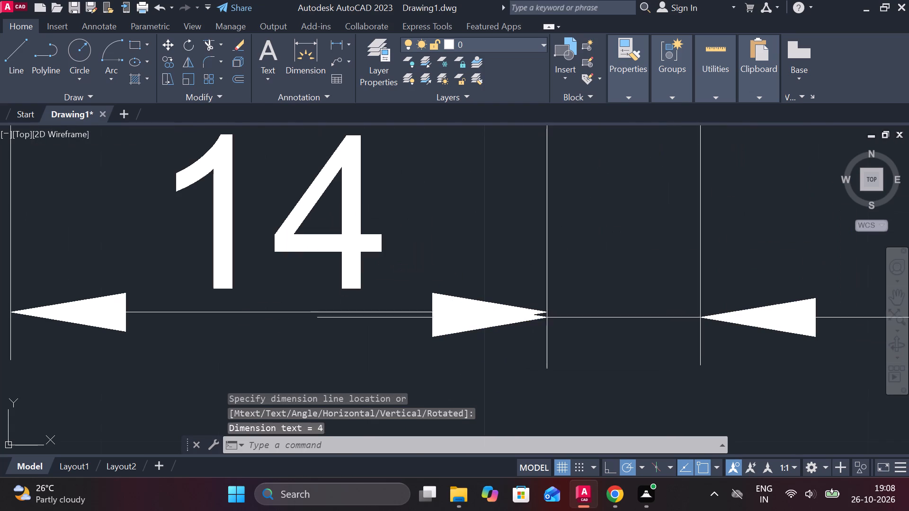
click(526, 321)
click(546, 318)
click(546, 313)
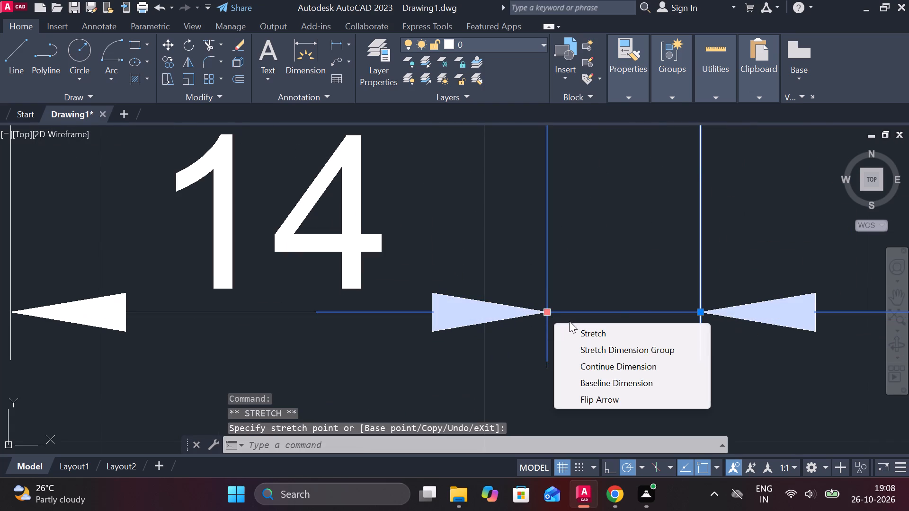
scroll(569, 321, down, 3)
key(Escape)
Add a horizontal linear dimension across the hole in the flat end of the sectional view, placed below the view.
scroll(641, 287, down, 3)
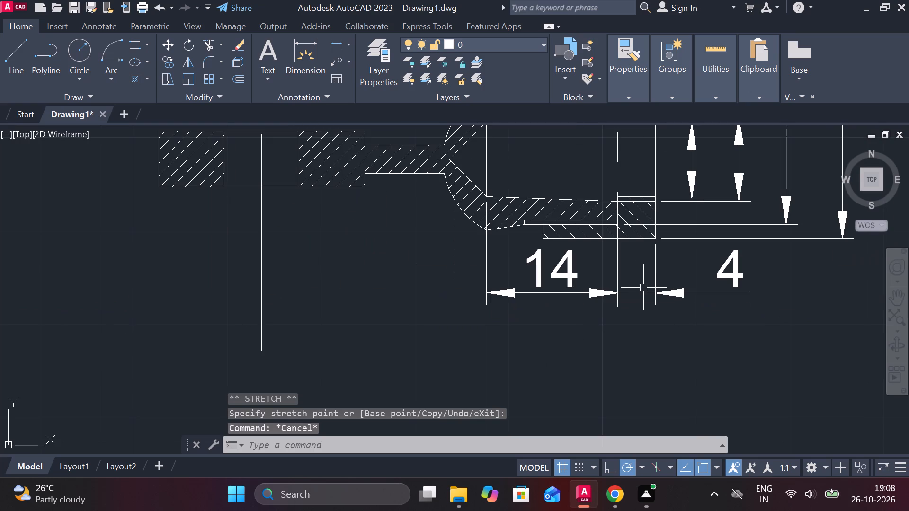
middle_drag(542, 289, 582, 303)
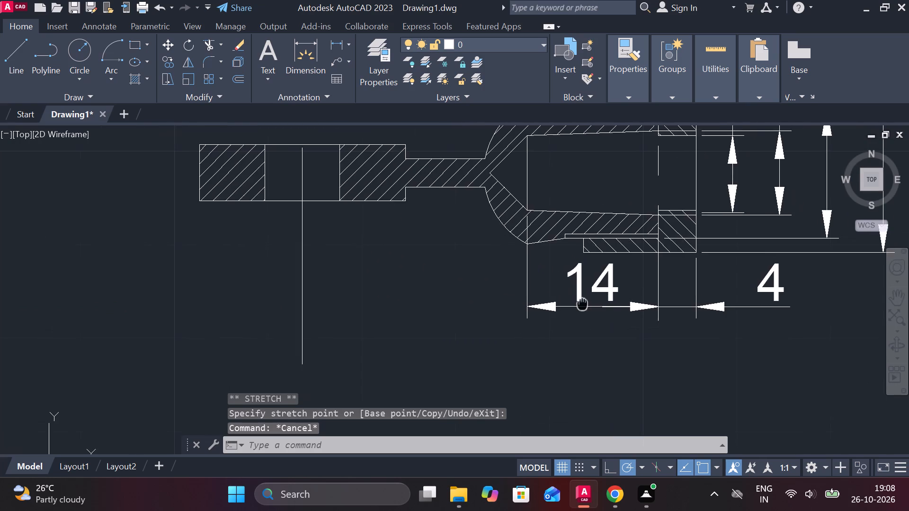
middle_drag(582, 303, 582, 303)
middle_drag(407, 272, 486, 297)
click(334, 43)
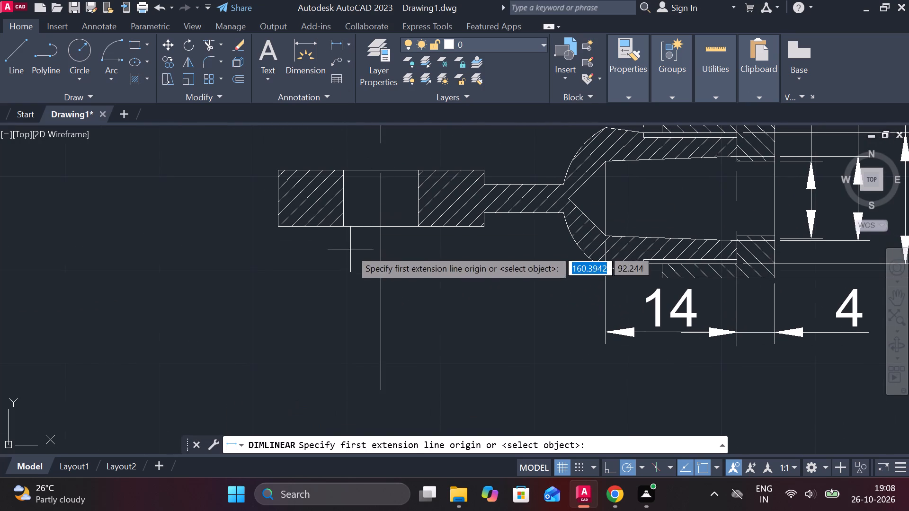
click(342, 232)
click(418, 232)
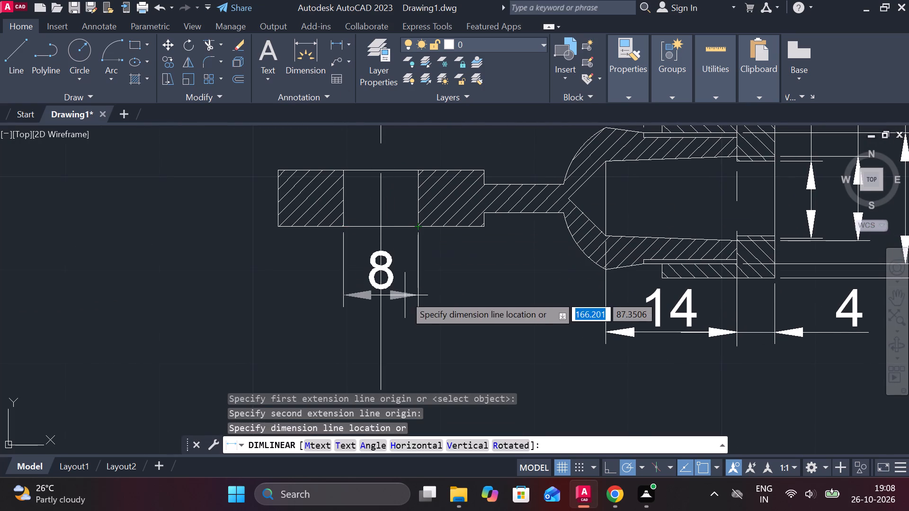
click(405, 295)
Insert the diameter symbol before the hole dimension's text so it reads Ø8.
double_click(375, 263)
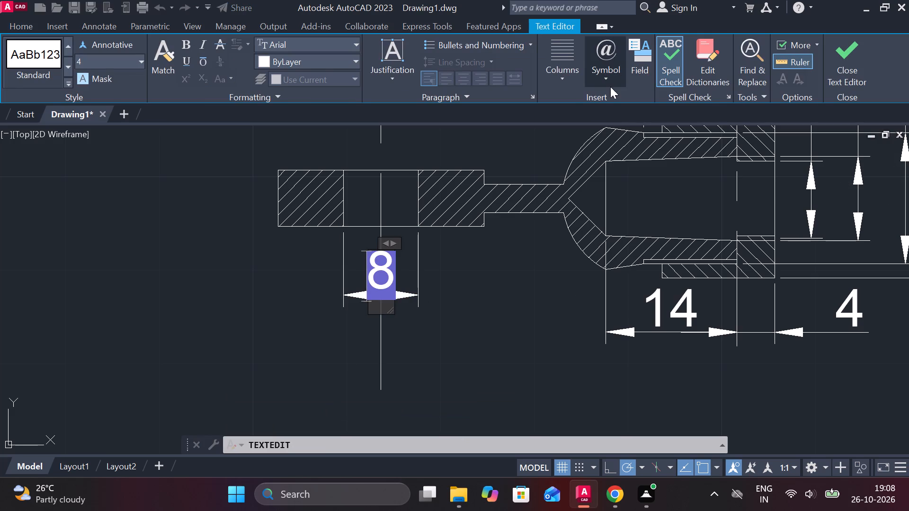
click(610, 87)
click(647, 141)
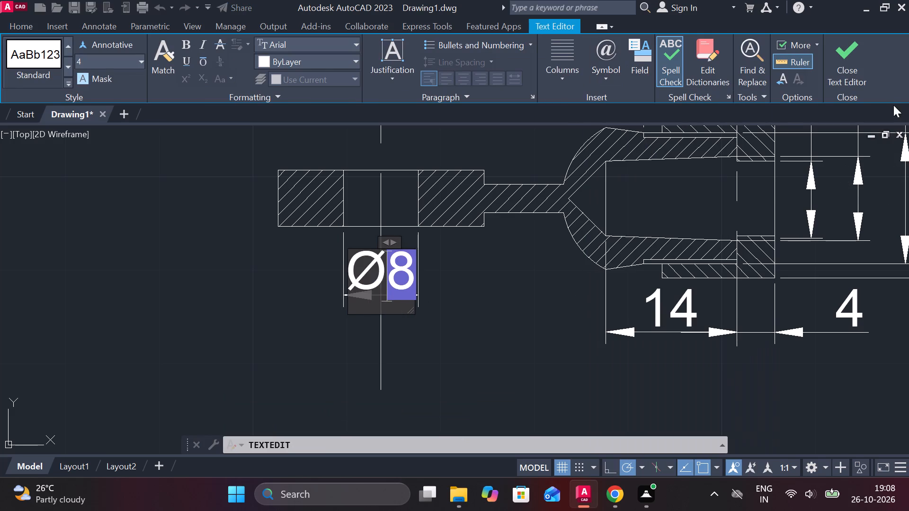
click(861, 70)
middle_drag(476, 319, 492, 325)
key(Escape)
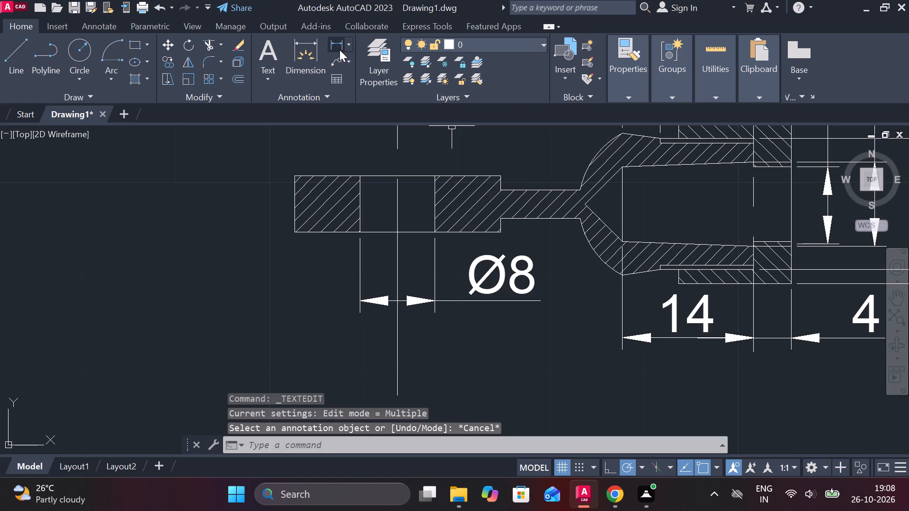
Add a vertical linear dimension for the thickness of the narrow neck between the flat end and the arc, placed across the neck.
click(339, 50)
click(554, 190)
click(551, 216)
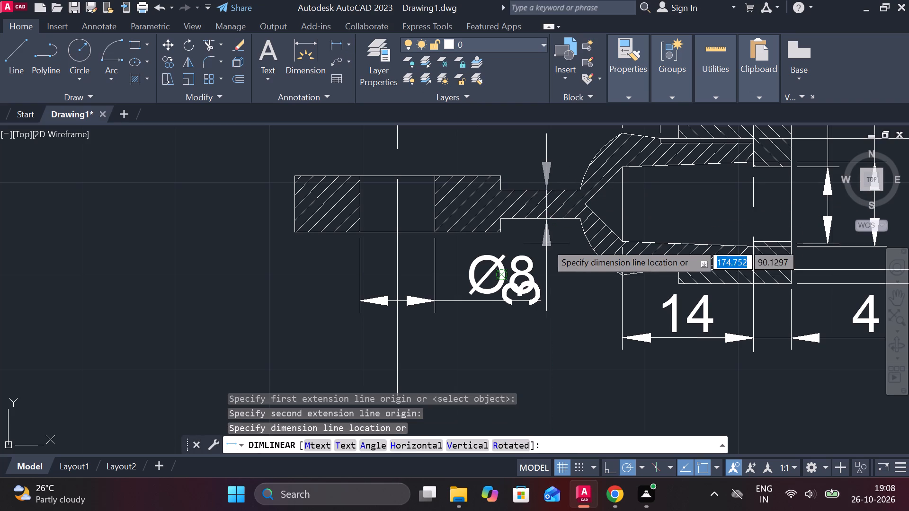
click(559, 245)
Place the neck thickness dimension near the arc, and move its text above the neck, clear of the Ø8 text.
click(557, 275)
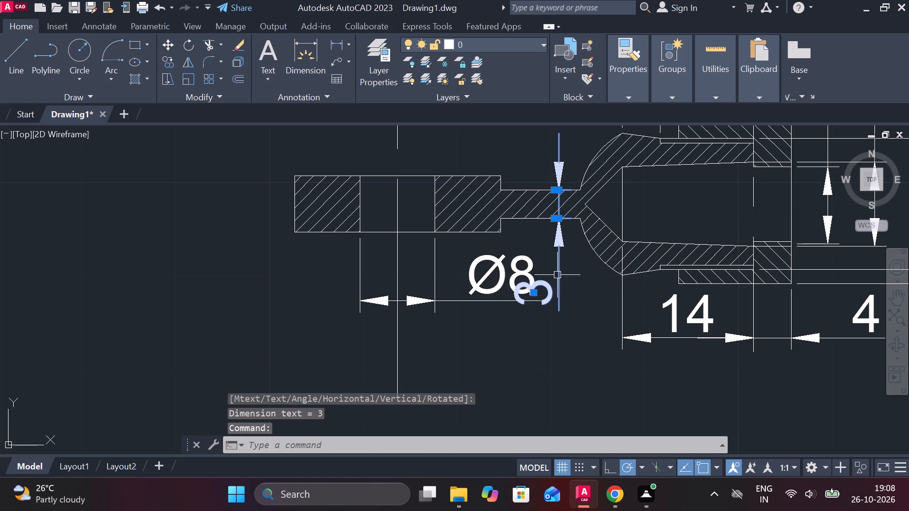
click(534, 293)
middle_drag(541, 171, 544, 309)
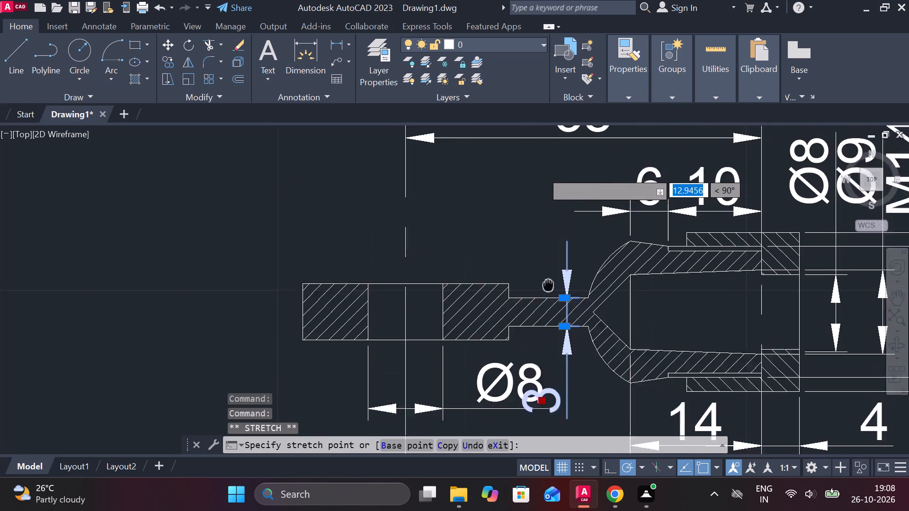
middle_drag(544, 309, 543, 313)
click(552, 286)
key(Escape)
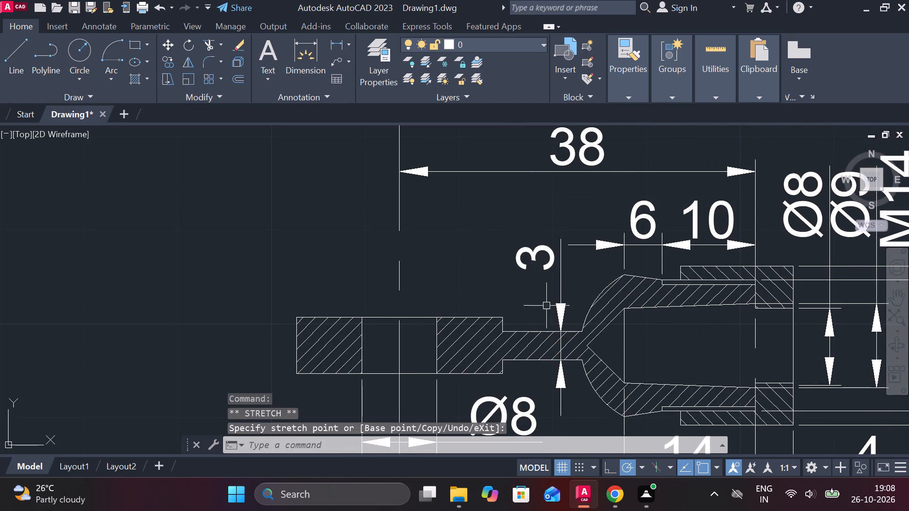
Add a vertical linear dimension for the thickness of the sectional view's flat end, placed beyond its outer edge.
middle_drag(463, 313, 517, 312)
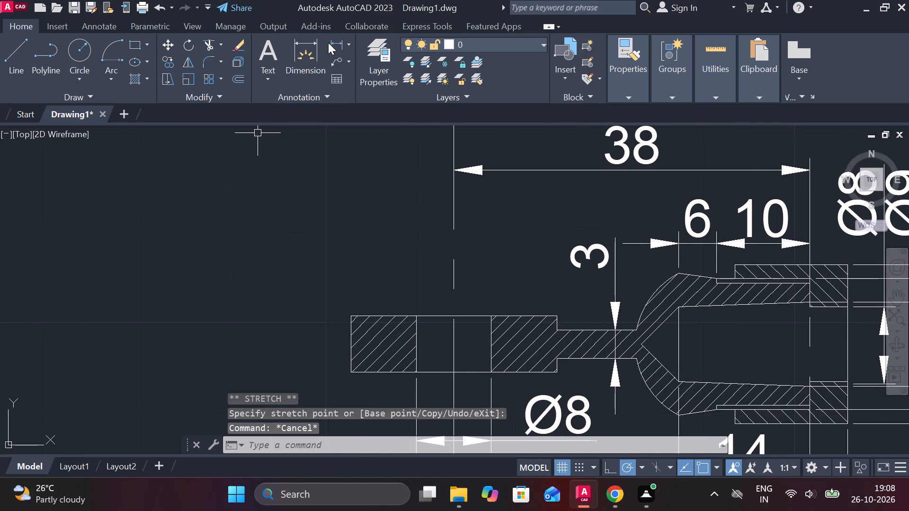
click(328, 43)
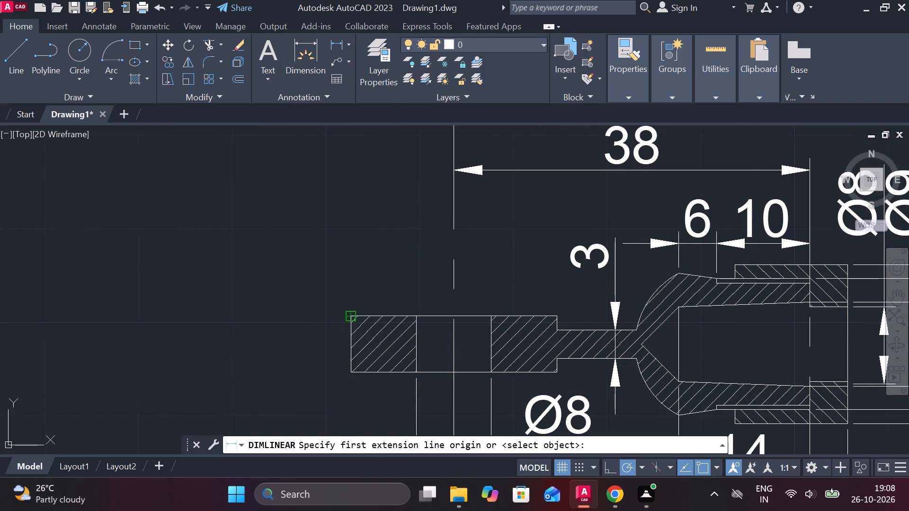
click(348, 323)
click(344, 369)
click(296, 357)
scroll(321, 353, down, 2)
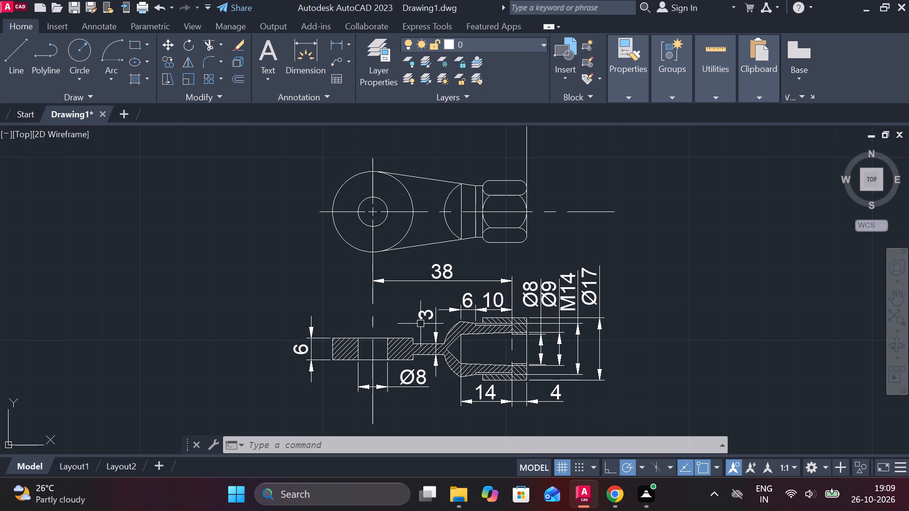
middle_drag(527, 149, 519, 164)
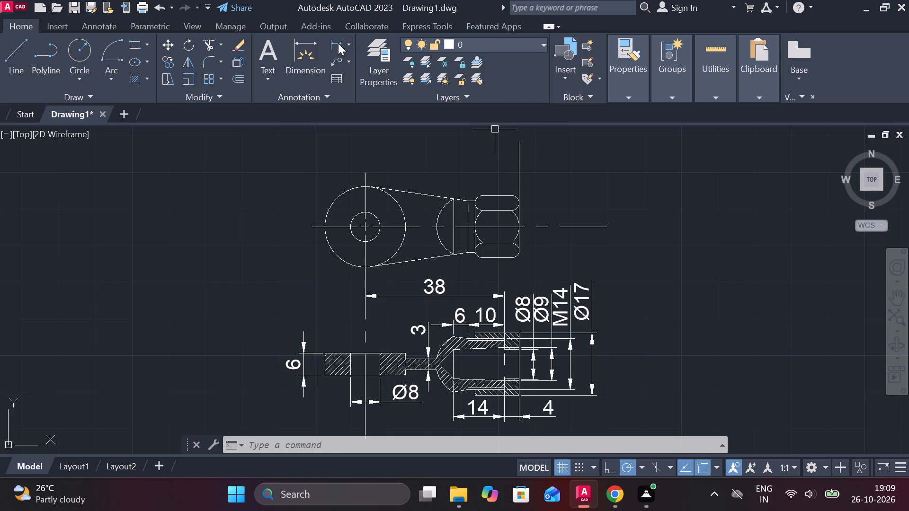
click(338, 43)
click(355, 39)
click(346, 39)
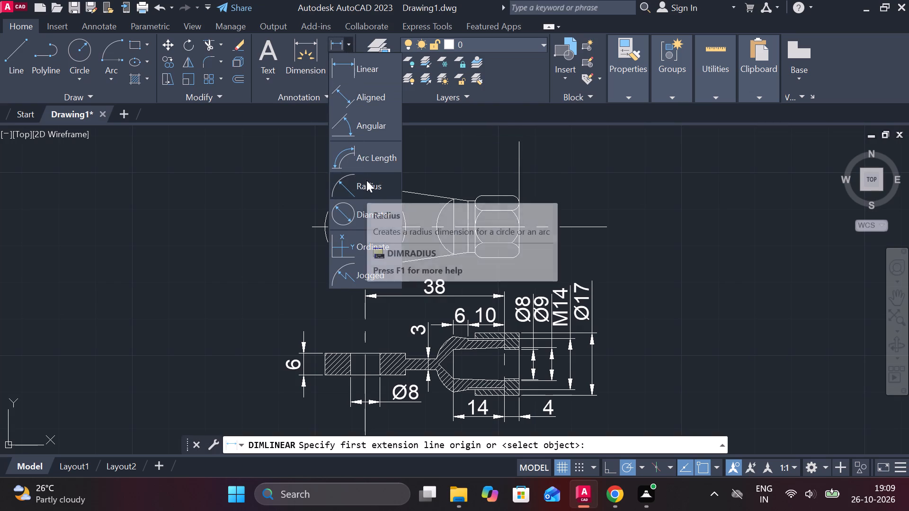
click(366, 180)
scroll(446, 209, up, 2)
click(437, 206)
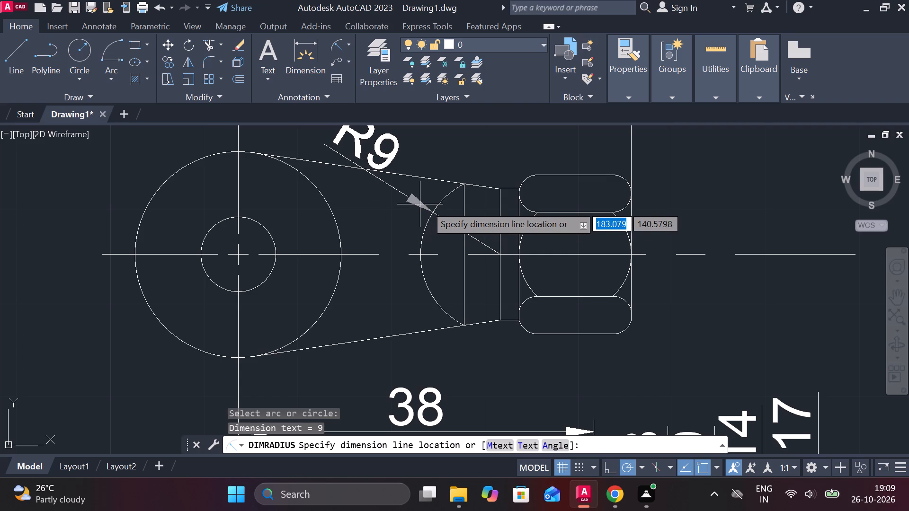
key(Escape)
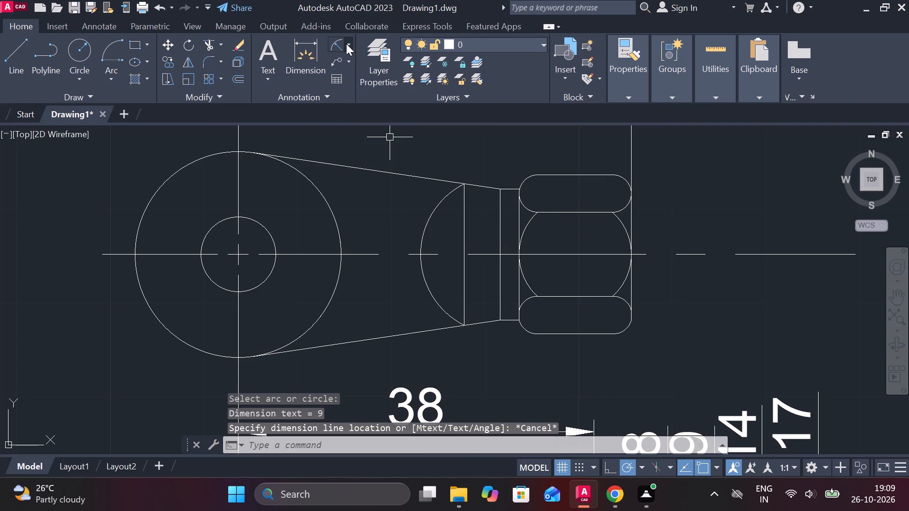
Add a diameter dimension to the curved arc beside the nut in the upper view, with its text diagonally above the tapered edge.
click(346, 44)
click(336, 213)
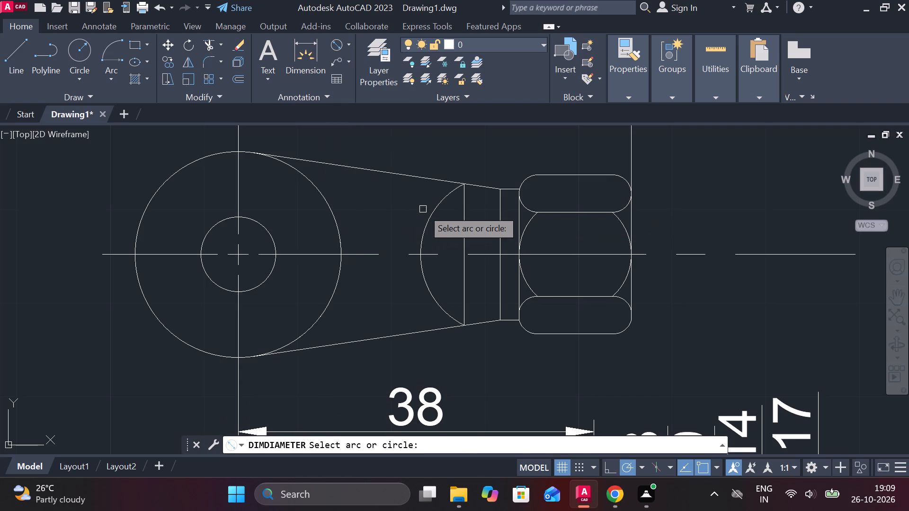
click(430, 208)
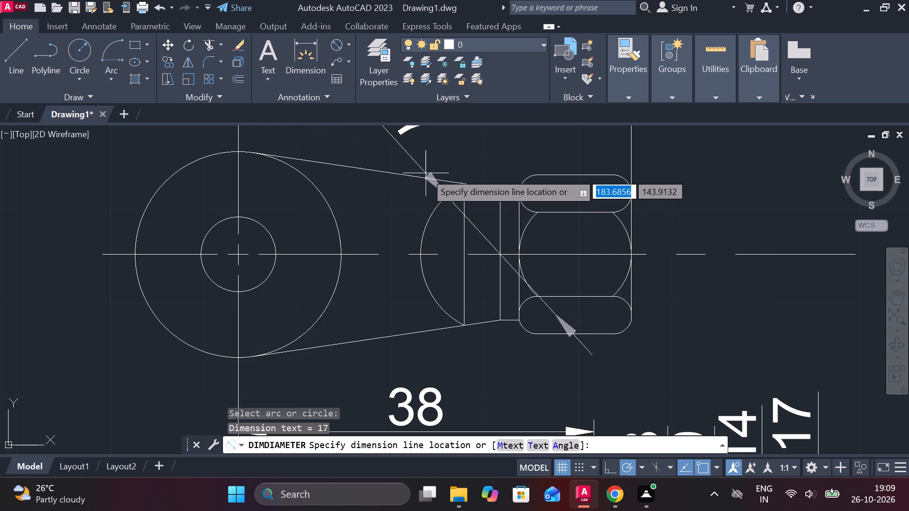
scroll(432, 177, down, 2)
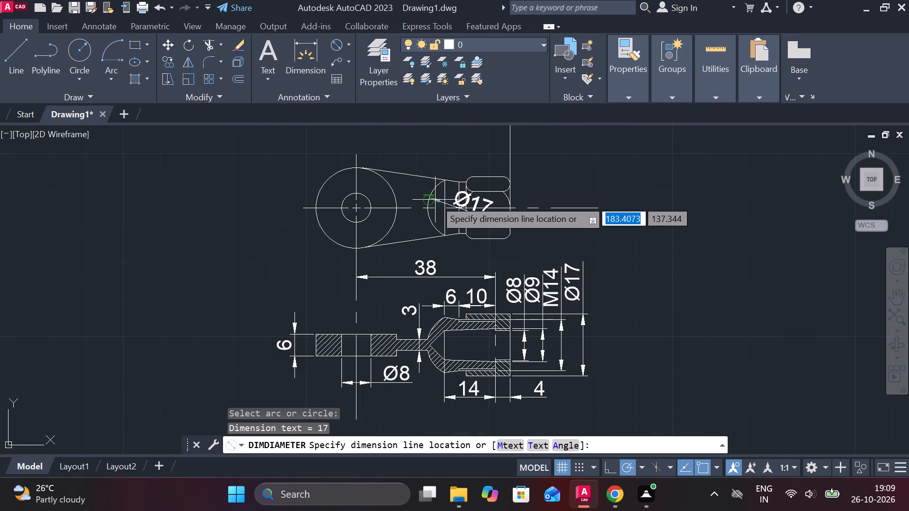
scroll(435, 200, up, 3)
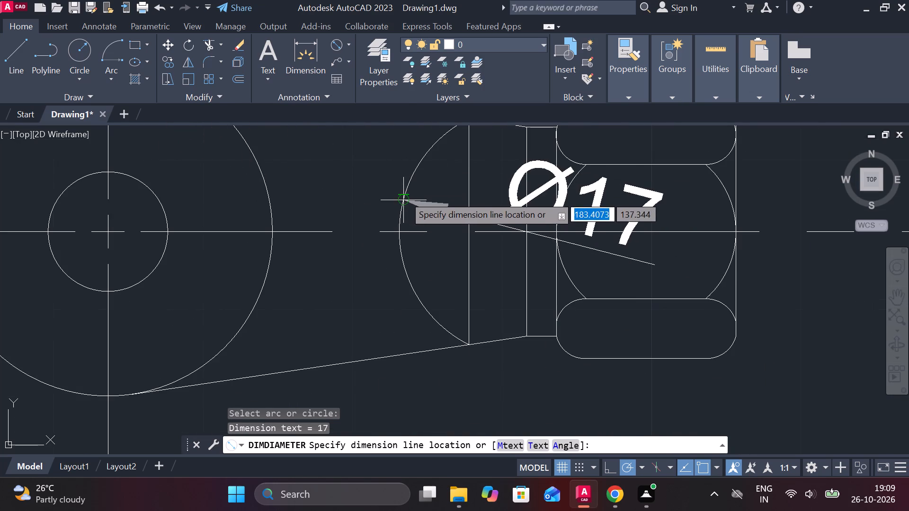
scroll(404, 195, down, 1)
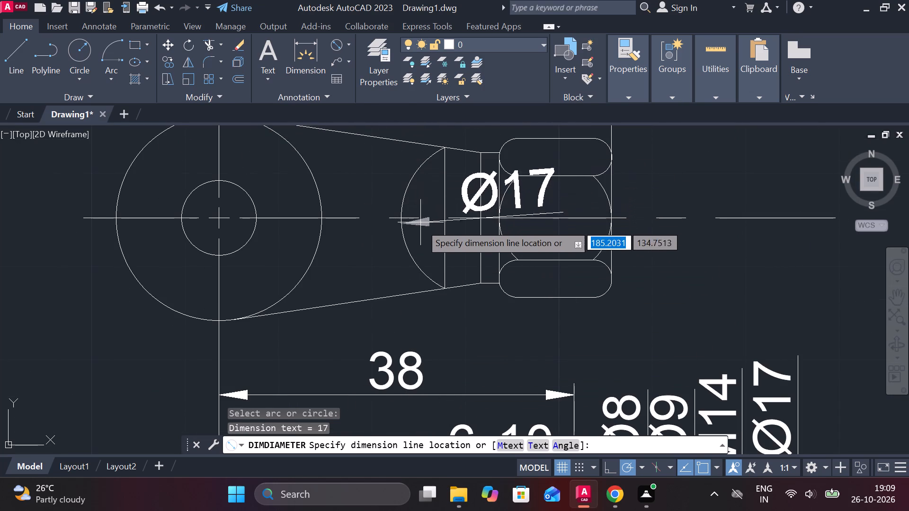
scroll(411, 135, down, 1)
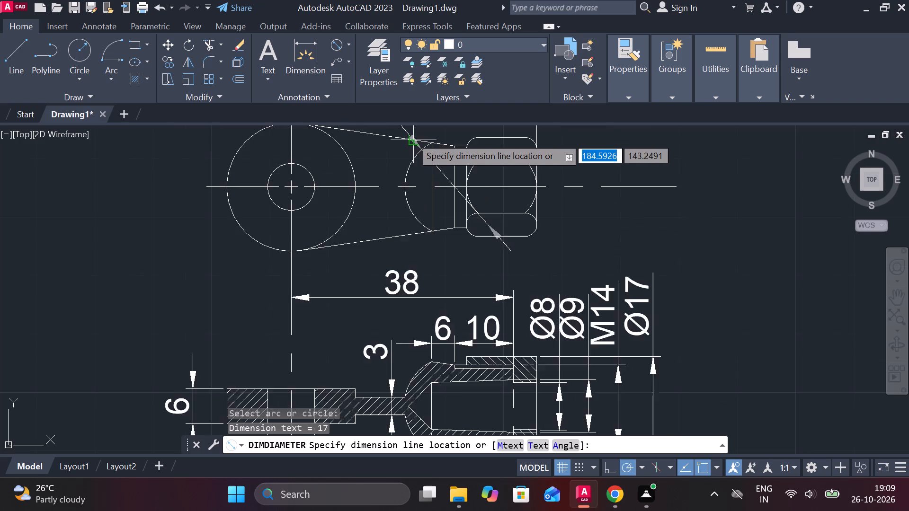
middle_drag(412, 138, 424, 211)
click(410, 178)
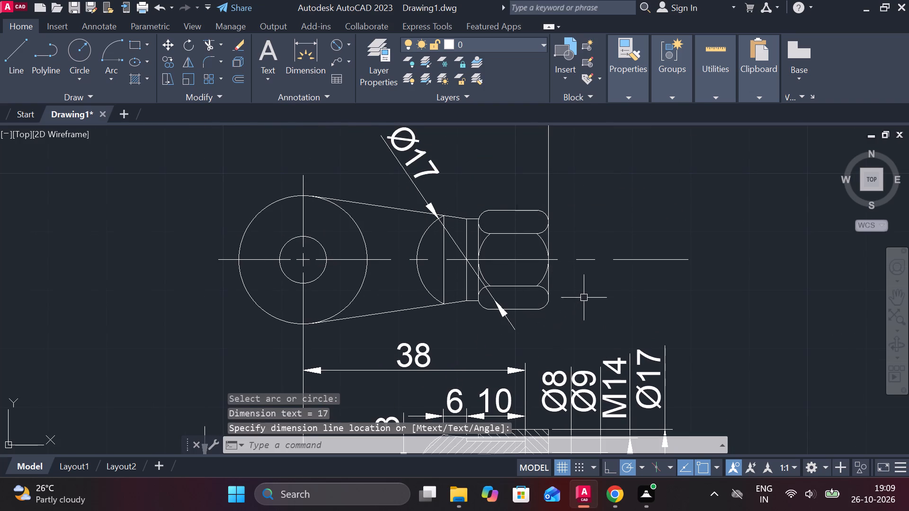
Add a horizontal linear dimension for the hexagonal nut's width in the upper view, placed above the nut.
click(348, 44)
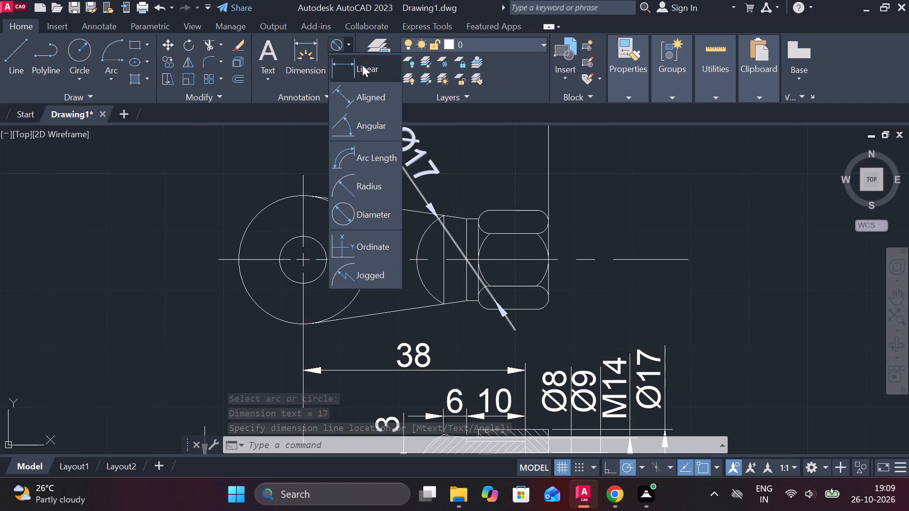
click(362, 65)
click(476, 225)
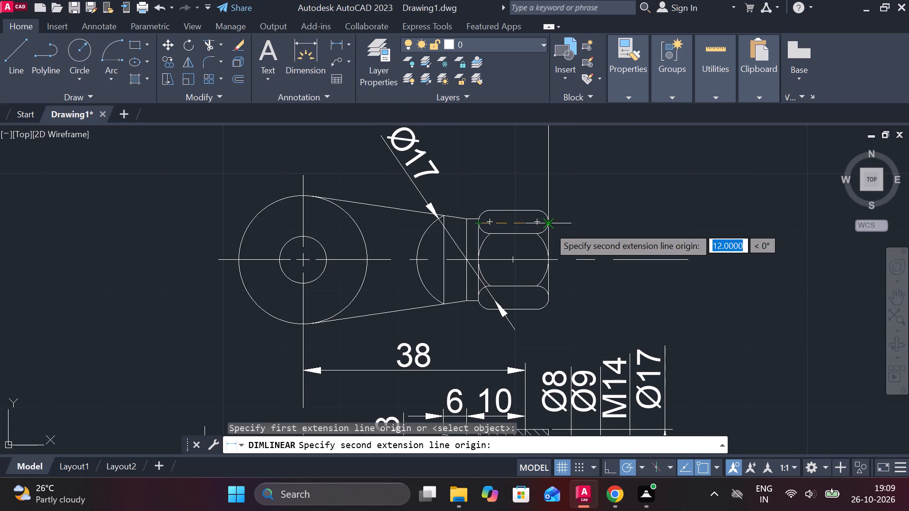
click(549, 227)
click(530, 187)
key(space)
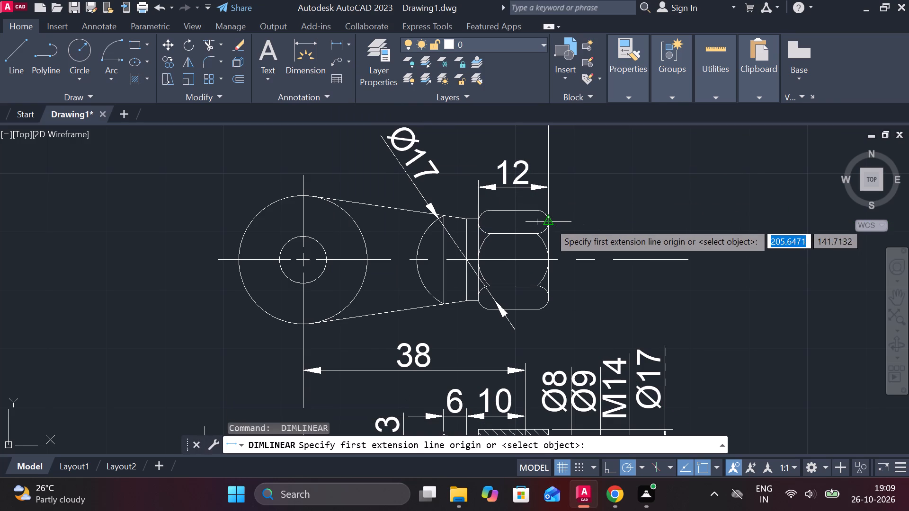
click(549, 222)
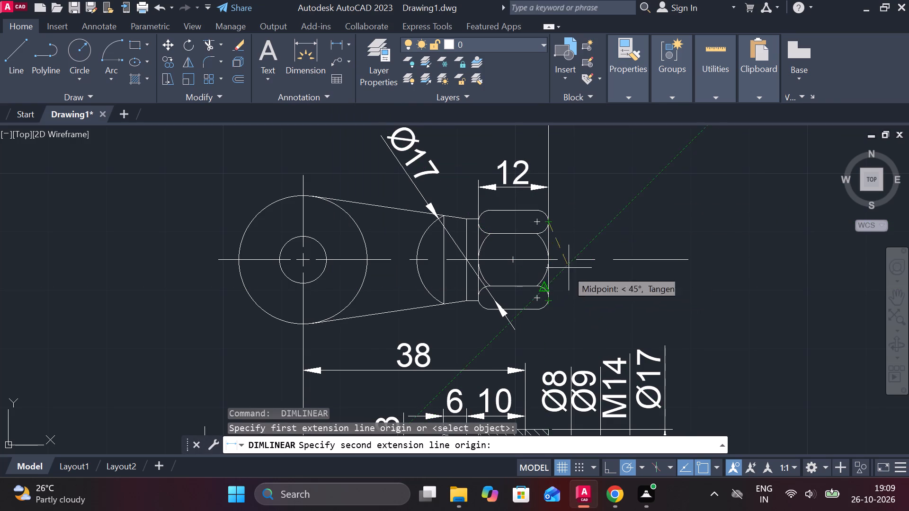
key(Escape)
Add a vertical linear dimension for the nut's full height in the upper view, placed beyond its outer end face.
key(space)
click(518, 213)
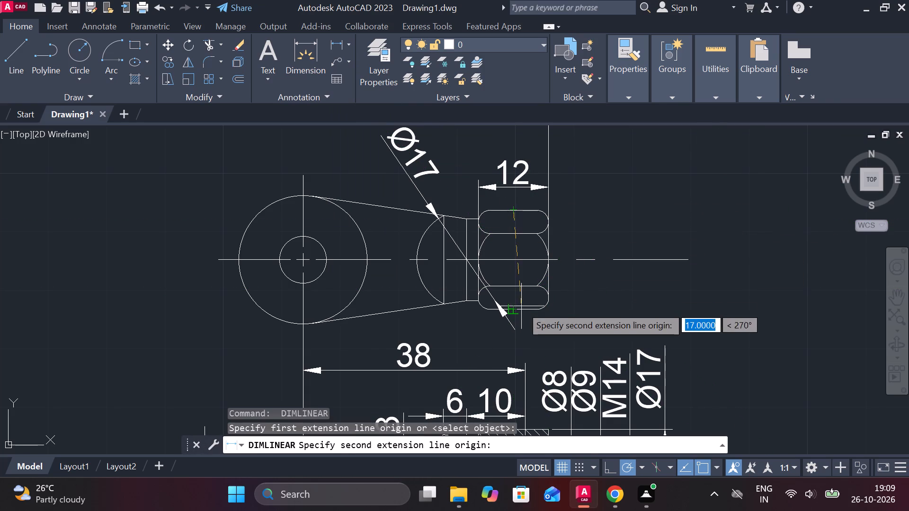
click(521, 306)
click(588, 285)
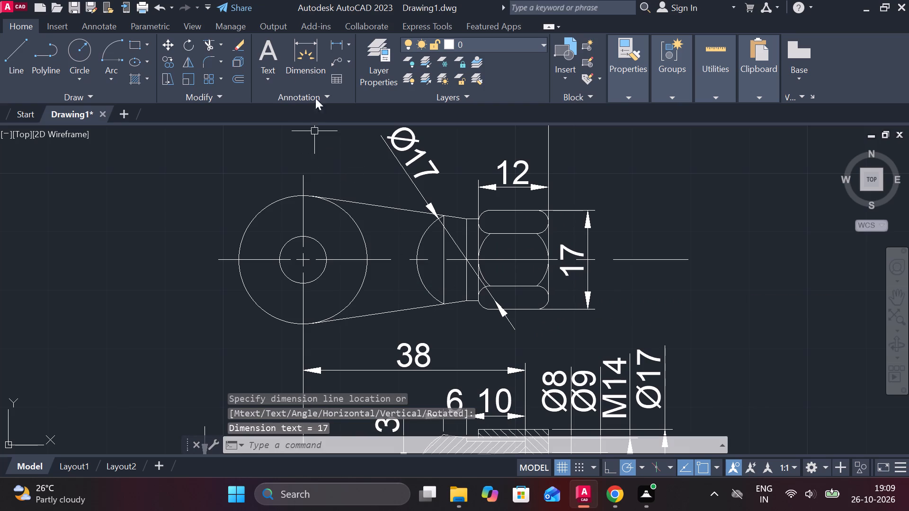
Add a horizontal linear dimension across the large circle in the upper view, placed above the circle.
click(342, 40)
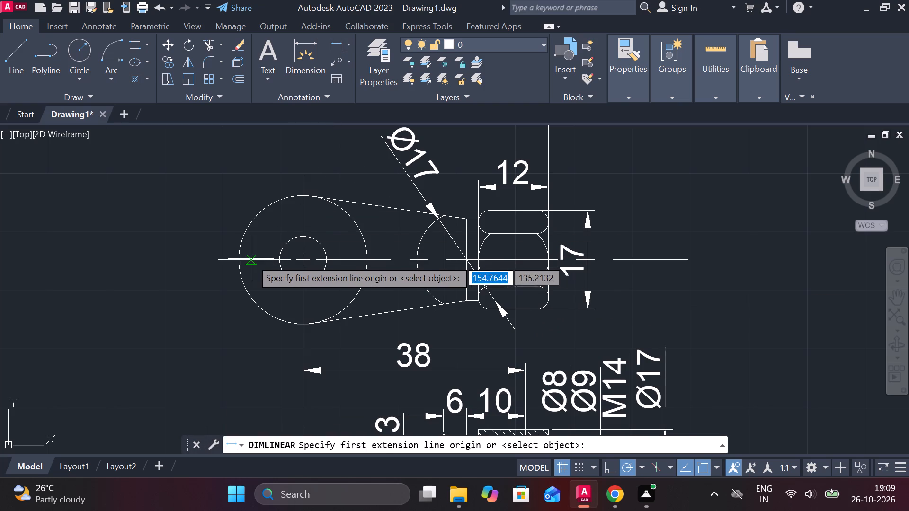
click(244, 262)
click(359, 260)
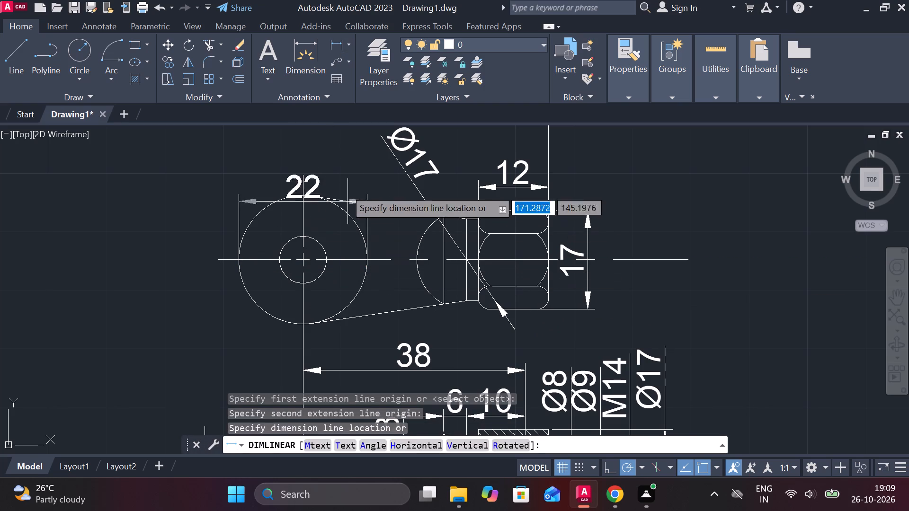
click(338, 163)
Draw a 9-unit horizontal line in the empty space beyond the sectional view's Ø17 dimension.
scroll(512, 217, down, 1)
middle_drag(551, 228, 519, 149)
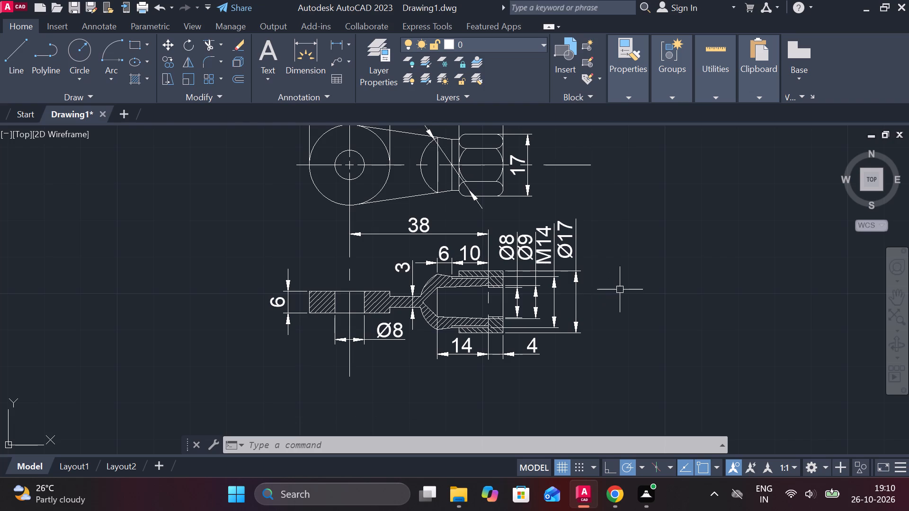
scroll(620, 290, up, 1)
middle_drag(616, 282, 466, 290)
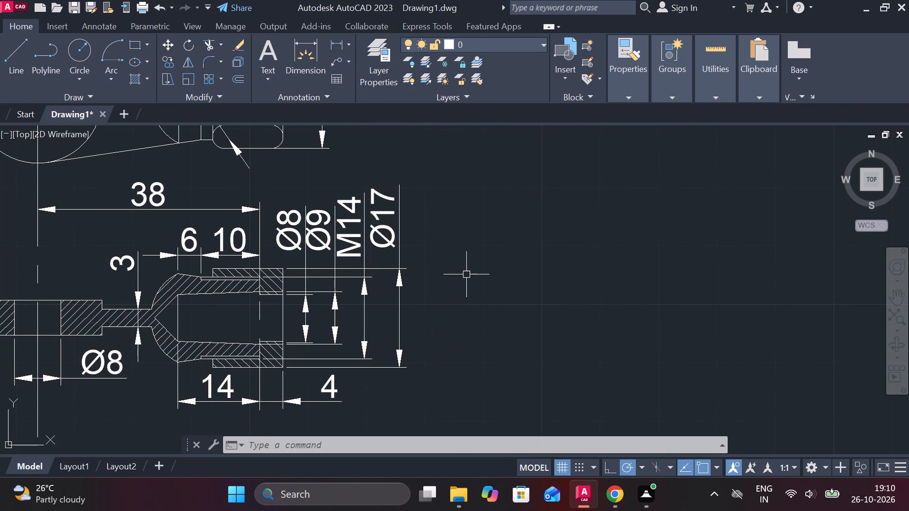
middle_click(466, 270)
scroll(472, 277, down, 3)
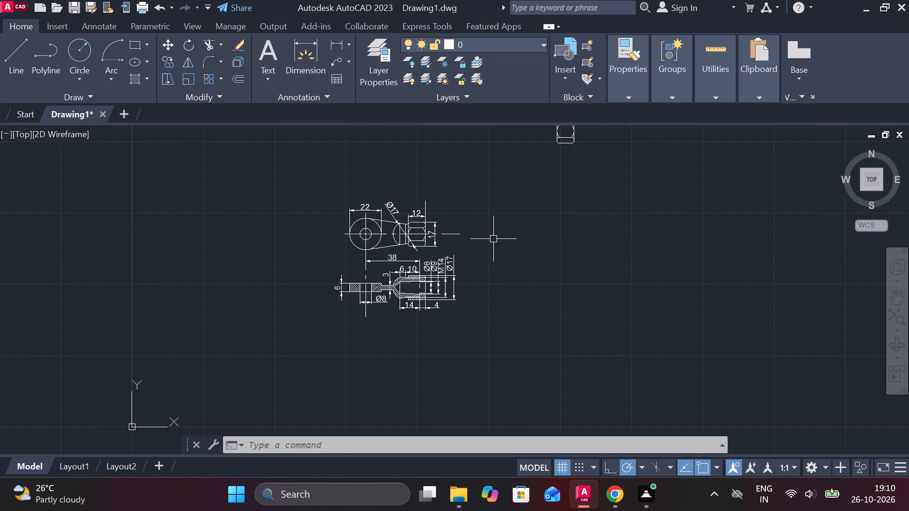
scroll(501, 237, up, 3)
middle_drag(486, 264, 431, 203)
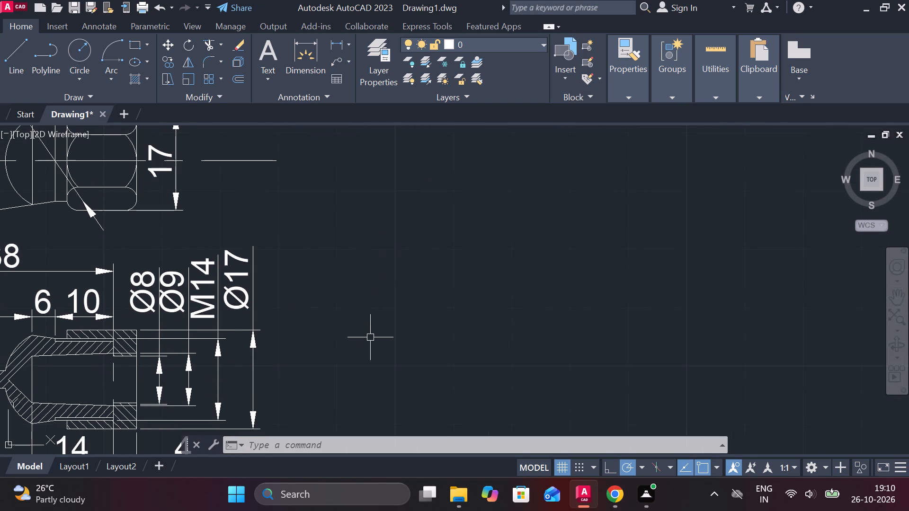
middle_drag(369, 326, 323, 232)
middle_drag(386, 226, 412, 257)
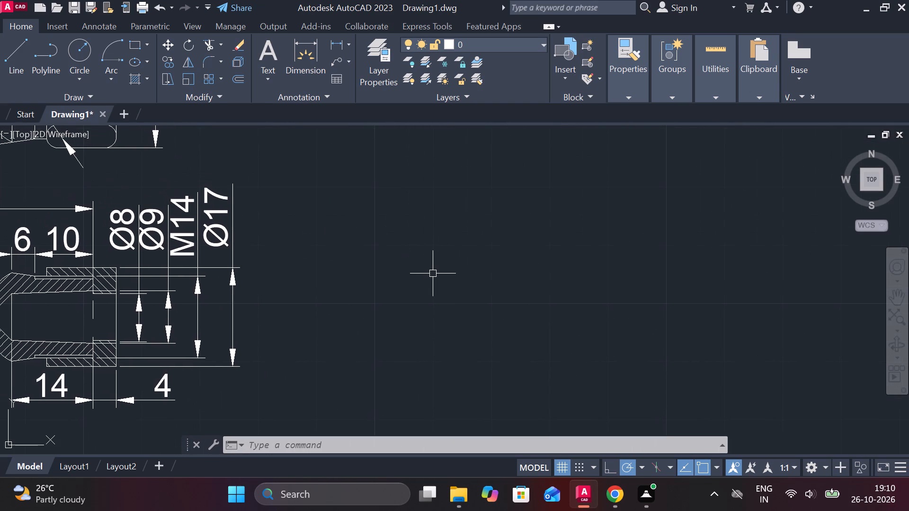
key(l)
key(Return)
click(387, 273)
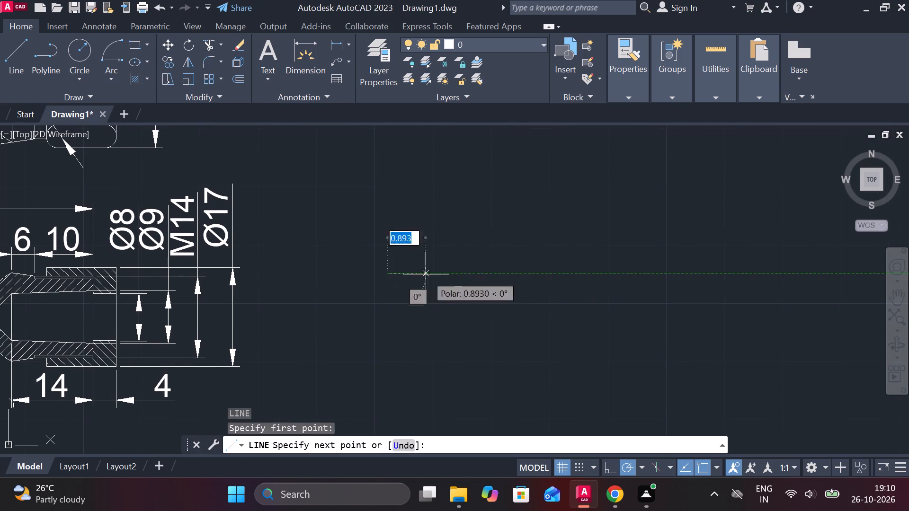
key(9)
key(Return)
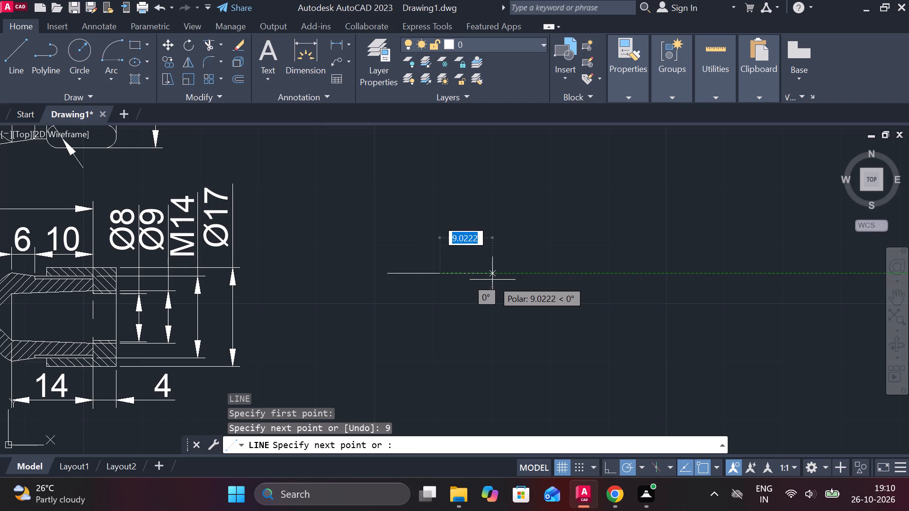
key(Escape)
Draw a 10-unit vertical line upward from the midpoint of the new horizontal line.
key(l)
key(Return)
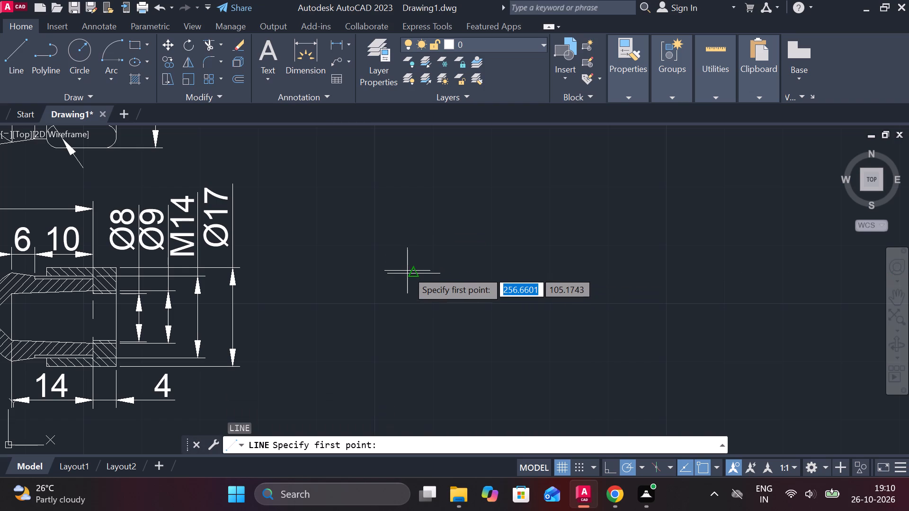
click(415, 271)
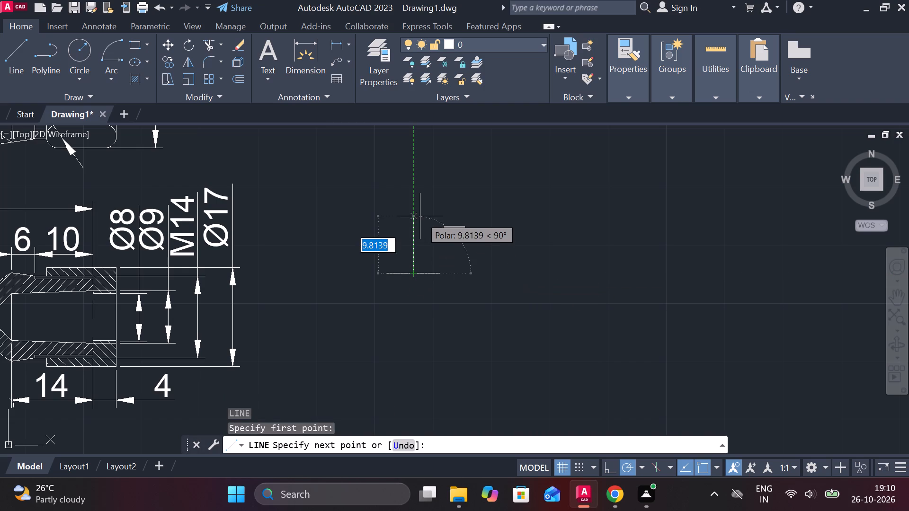
text(10)
key(Return)
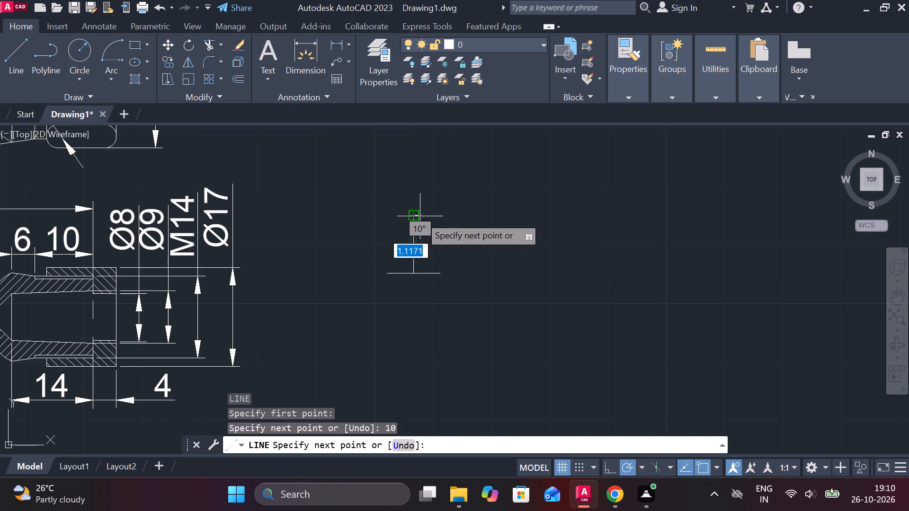
Draw a 4-unit horizontal line outward from the upper end of the 10-unit vertical line.
scroll(450, 192, up, 2)
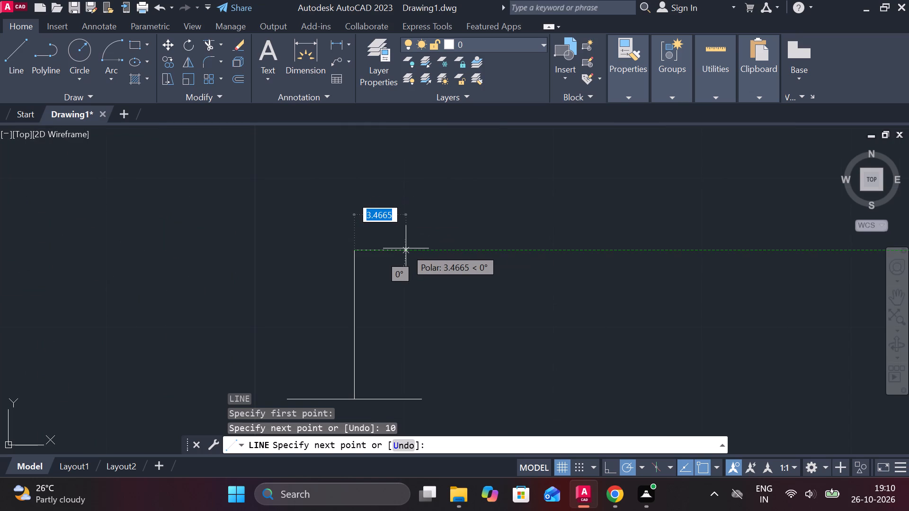
text(4)
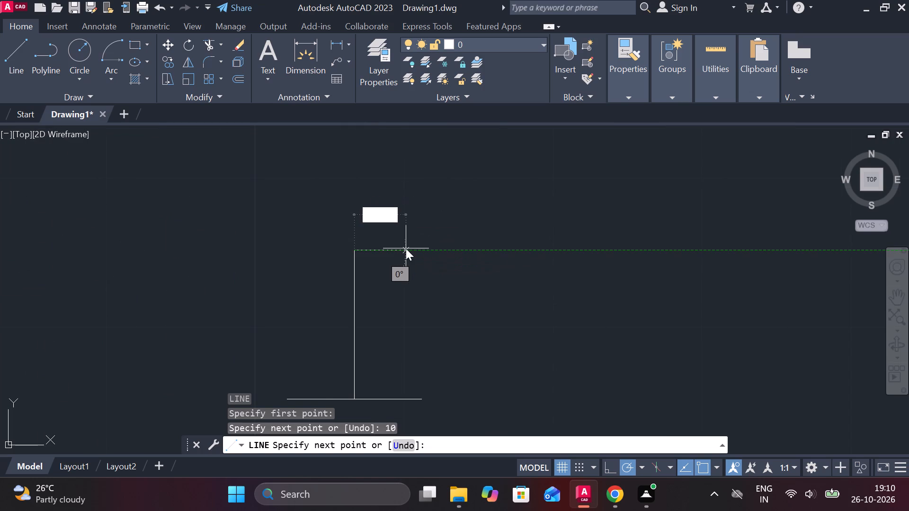
key(space)
key(Escape)
Lengthen the 4-unit horizontal line by 4 units beyond the vertical line, so it extends equally on both sides.
click(410, 248)
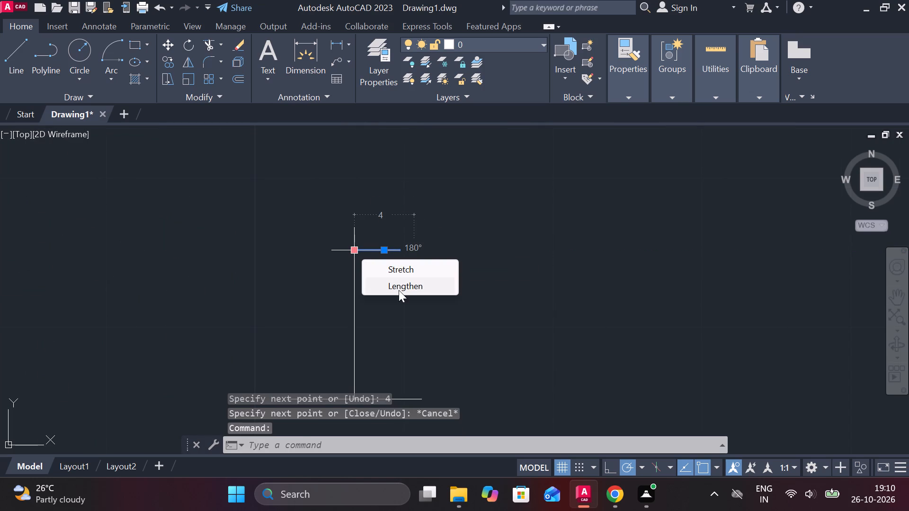
click(399, 290)
text(4)
key(space)
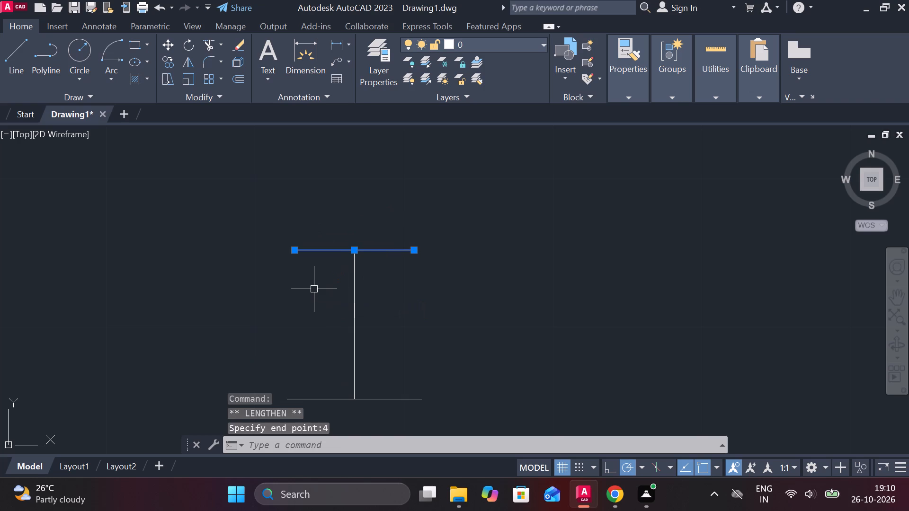
key(Escape)
Draw two slanted side lines joining the ends of the upper horizontal line to the corresponding ends of the base line.
key(l)
key(Return)
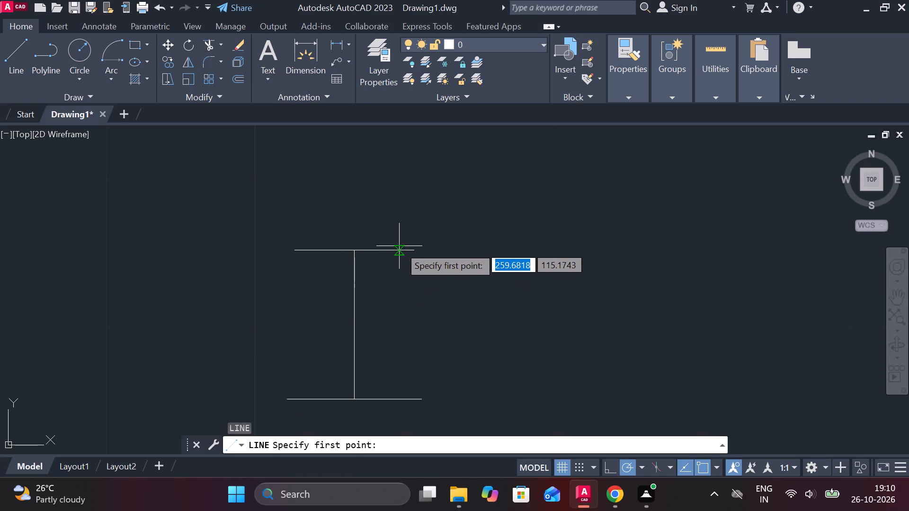
click(412, 251)
click(425, 400)
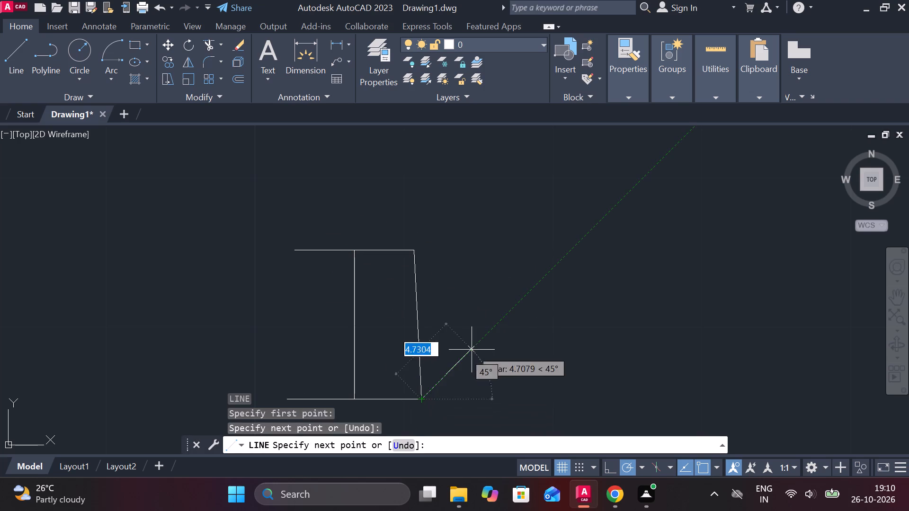
middle_drag(472, 350, 524, 334)
key(Escape)
key(space)
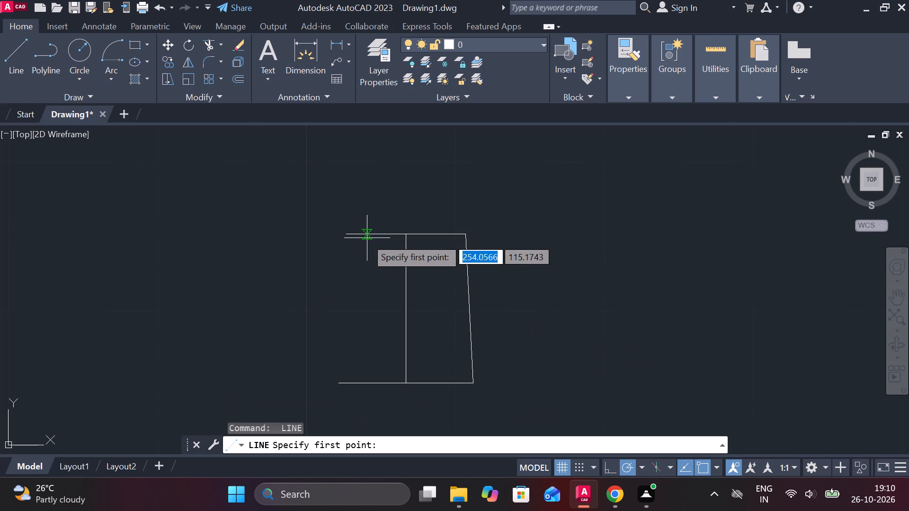
click(349, 236)
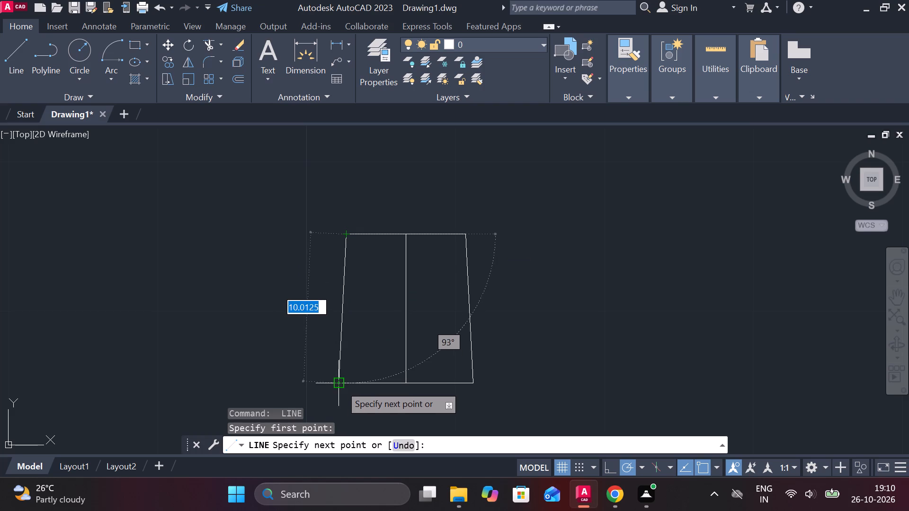
click(340, 385)
key(Escape)
Offset the central vertical line of the tapered outline by 3 units to each side.
middle_drag(632, 336, 625, 336)
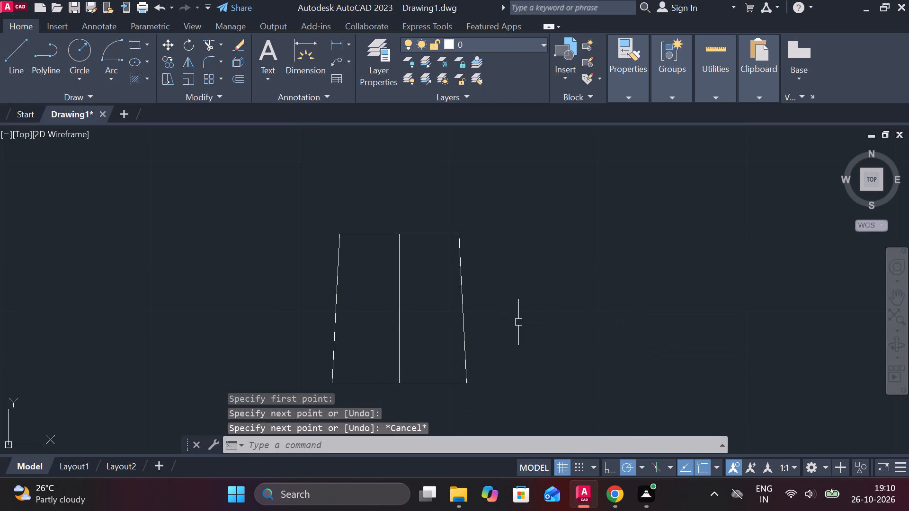
click(403, 267)
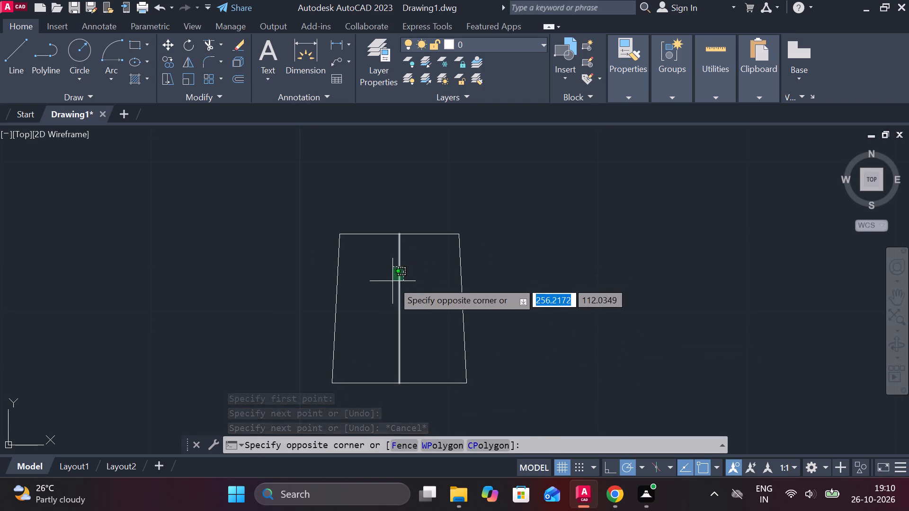
click(392, 281)
key(o)
key(Return)
key(Return)
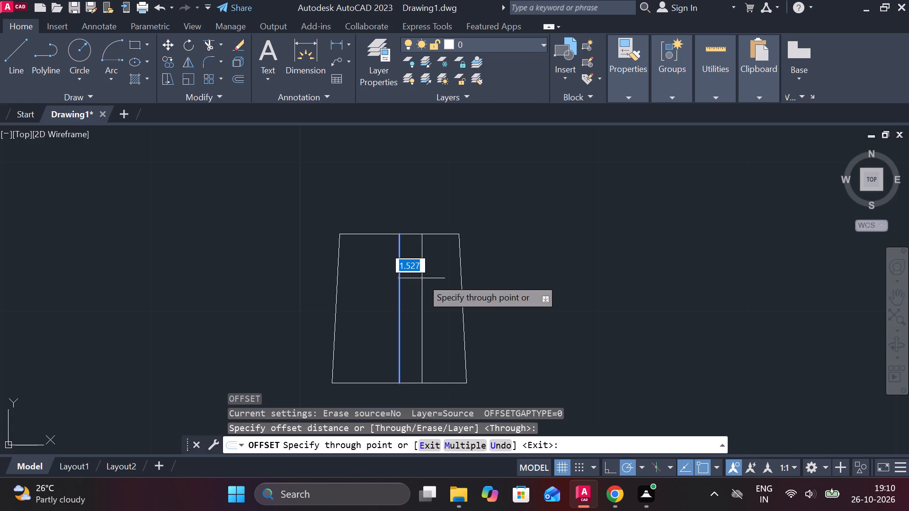
key(3)
key(space)
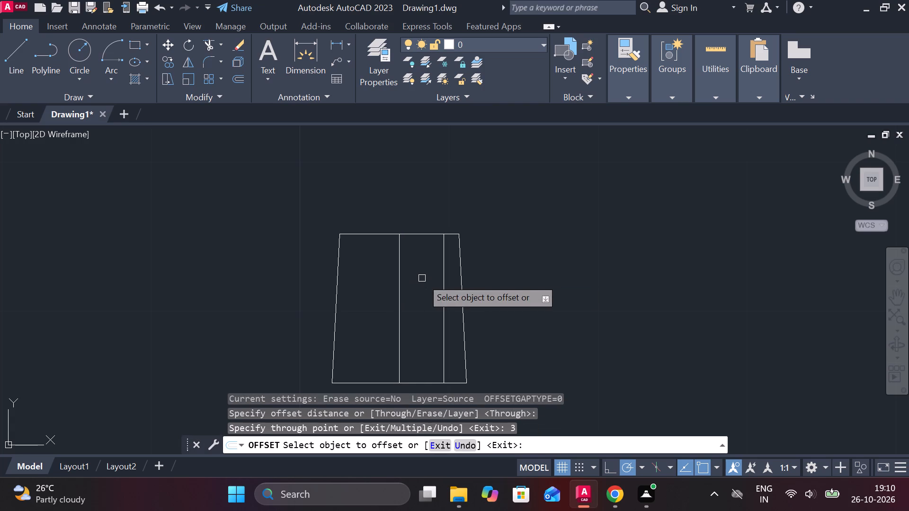
click(399, 285)
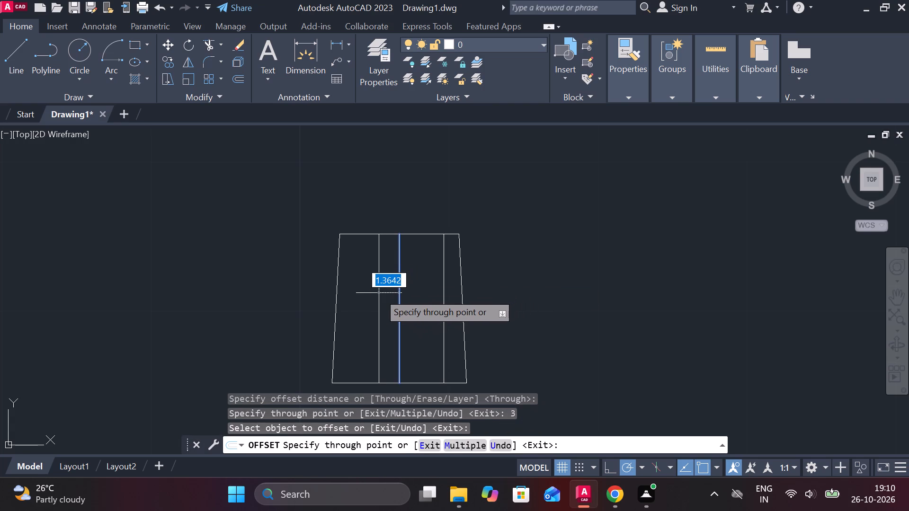
text(3)
key(space)
middle_drag(524, 310, 484, 297)
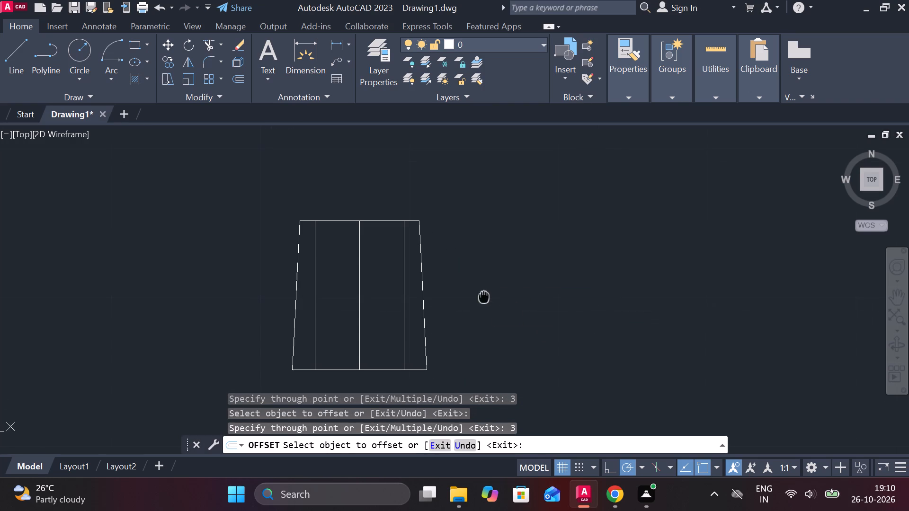
key(Escape)
Draw a vertical line from the tapered outline's upper right corner down to just past its base.
middle_drag(473, 347, 472, 344)
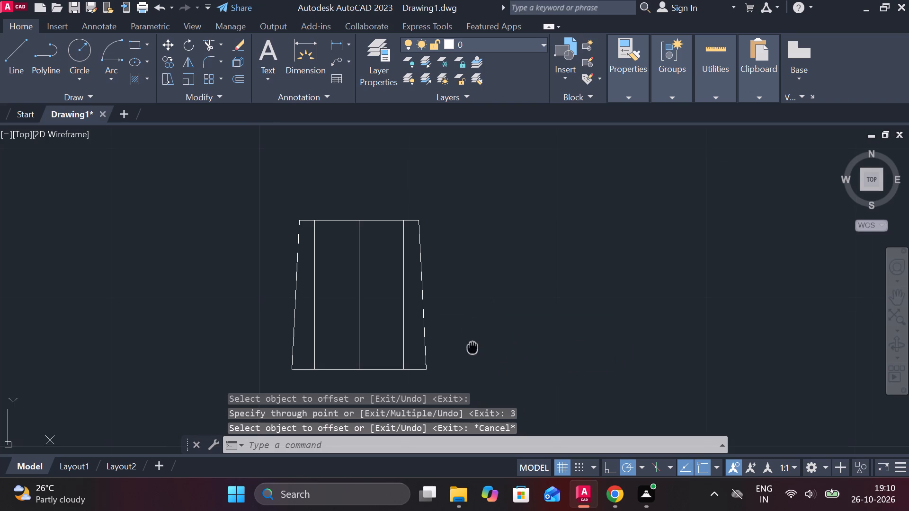
middle_drag(472, 344, 472, 318)
key(l)
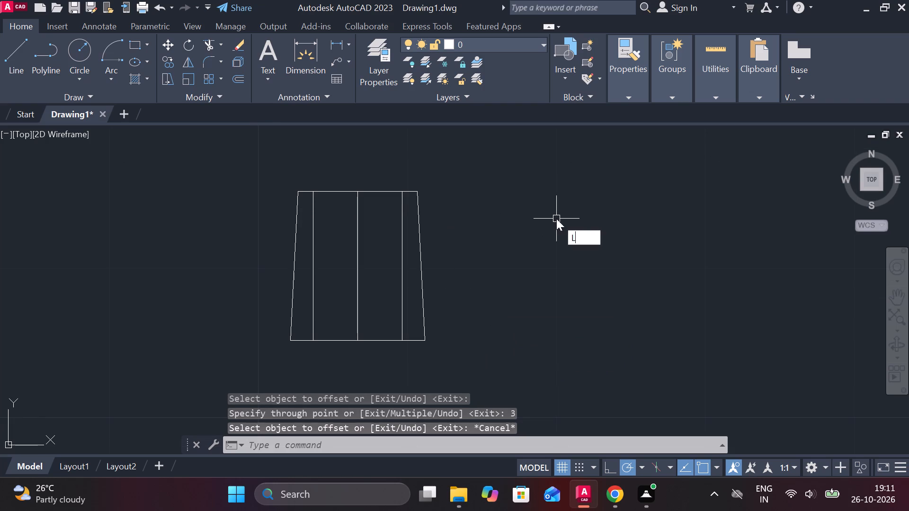
key(Return)
click(420, 187)
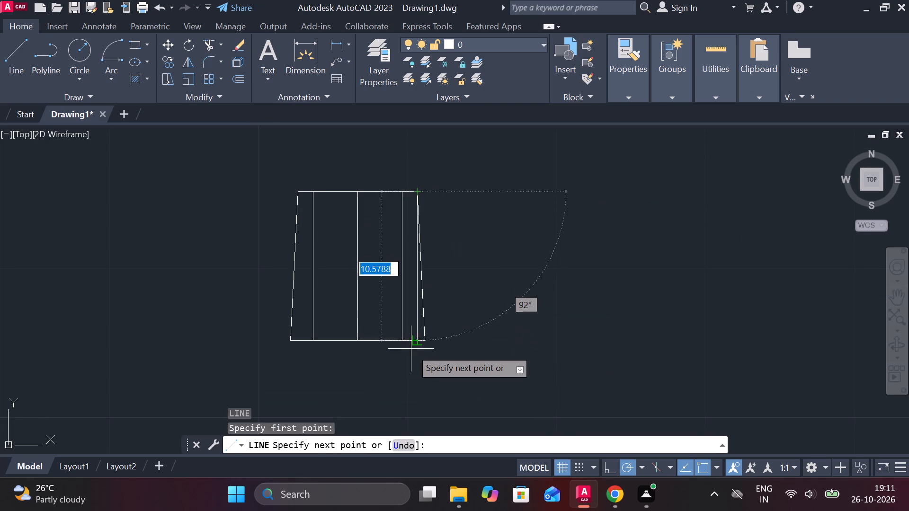
scroll(419, 344, up, 3)
click(418, 367)
key(grave)
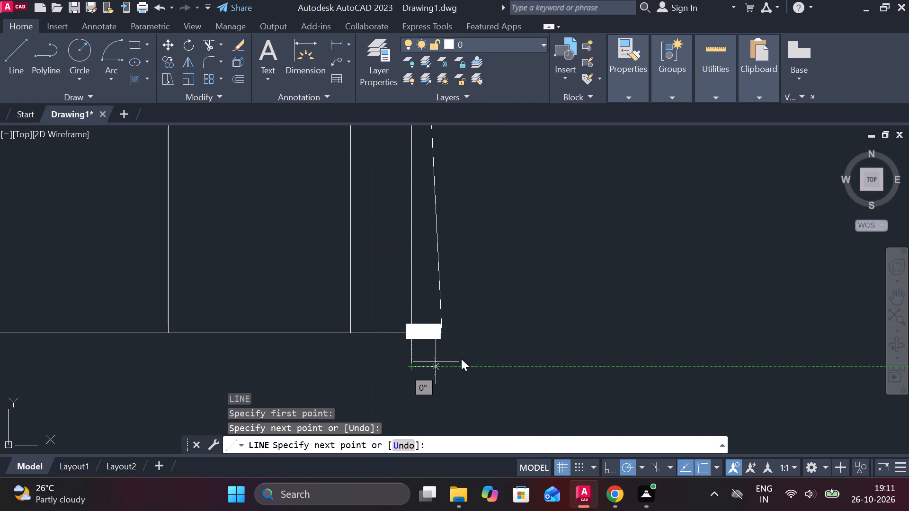
text(TR)
key(space)
key(Escape)
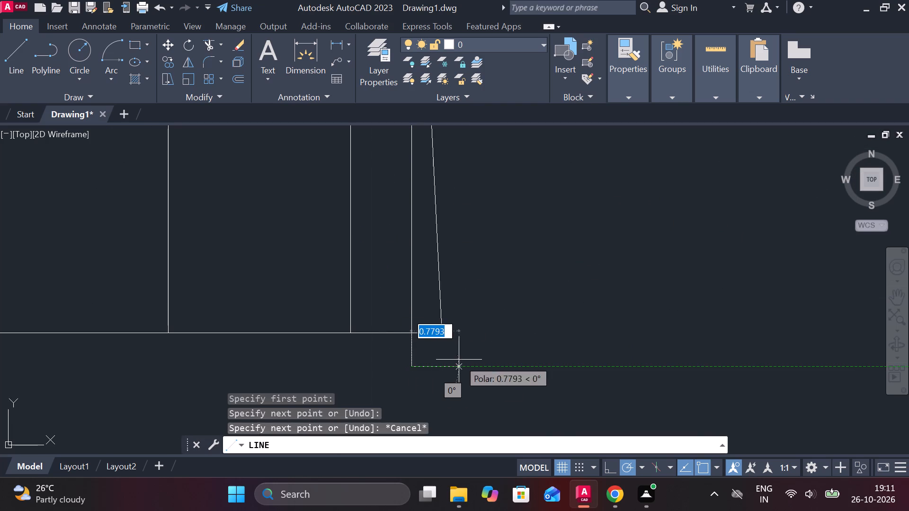
key(Escape)
Trim the end of the new vertical line that projects below the tapered outline's base.
text(TR)
key(space)
drag(430, 346, 427, 346)
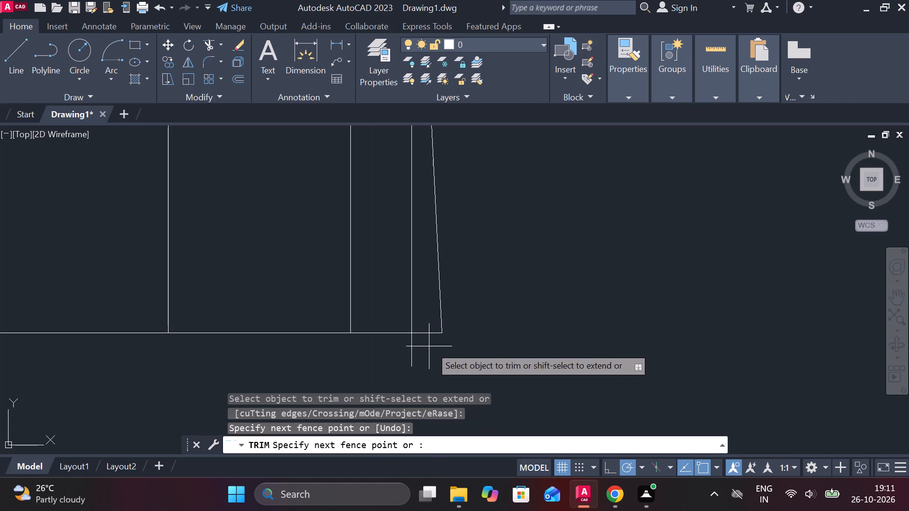
drag(427, 346, 392, 352)
Add a horizontal linear dimension between the two offset vertical lines, placed above the tapered outline.
scroll(395, 353, down, 2)
scroll(453, 348, down, 1)
middle_drag(453, 348, 485, 348)
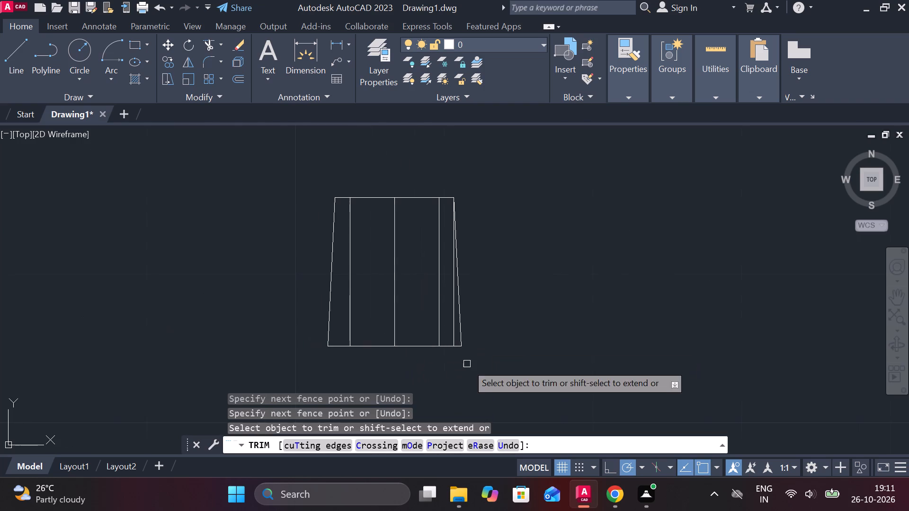
click(340, 42)
click(352, 194)
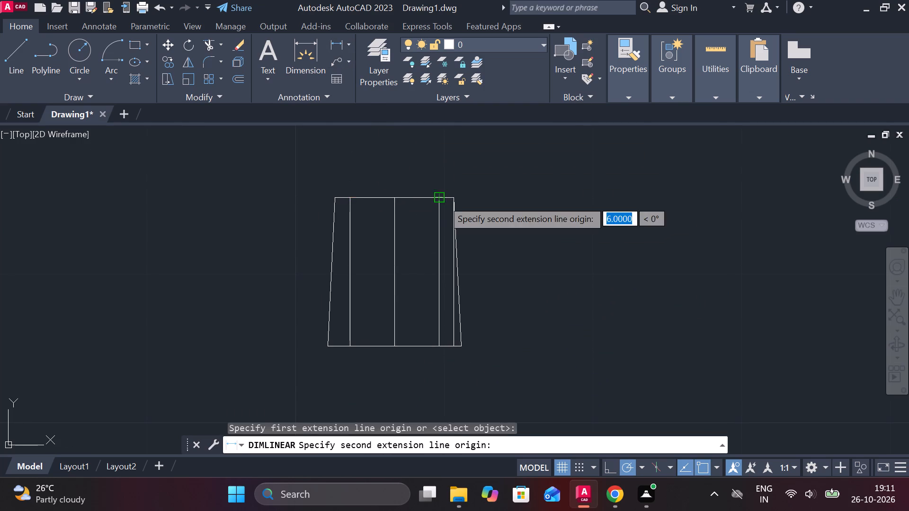
click(443, 200)
middle_drag(421, 182, 397, 255)
click(392, 224)
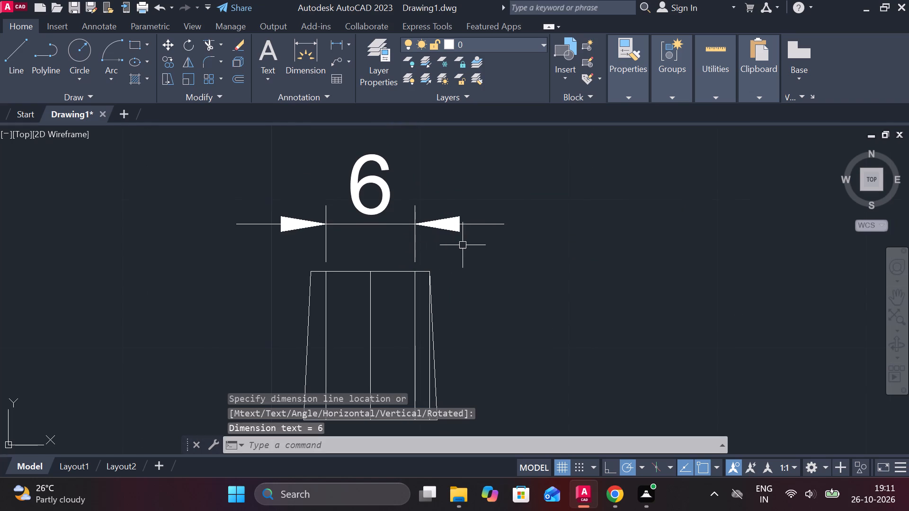
Add a horizontal linear dimension across the tapered outline's full upper edge, placed above the 6 dimension.
key(space)
click(311, 272)
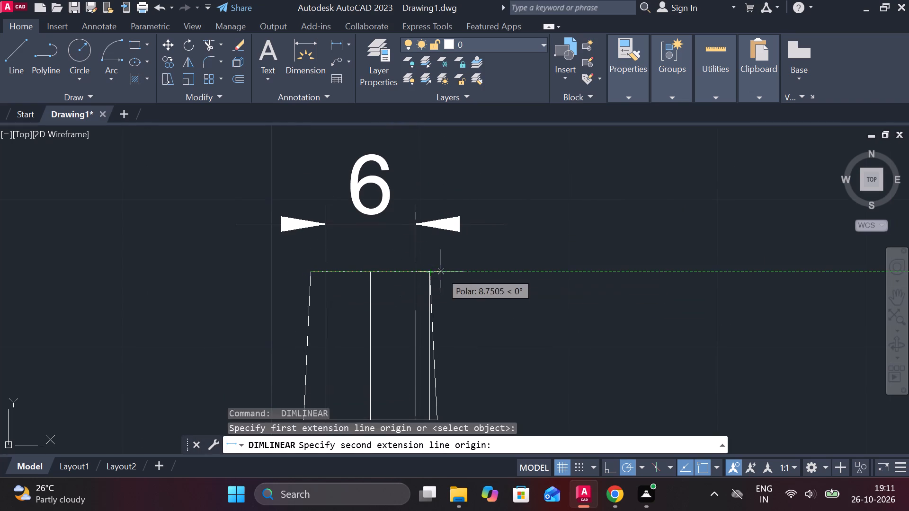
click(427, 271)
middle_drag(413, 217, 401, 318)
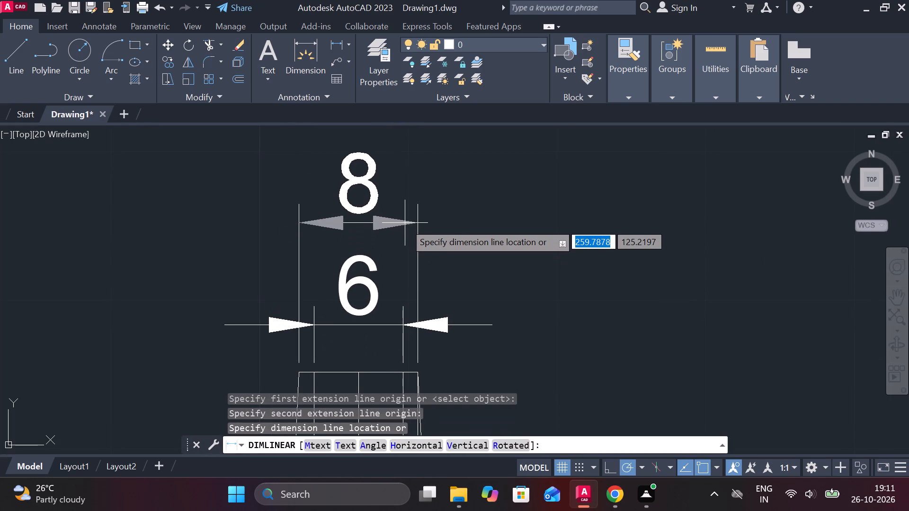
click(410, 211)
key(Escape)
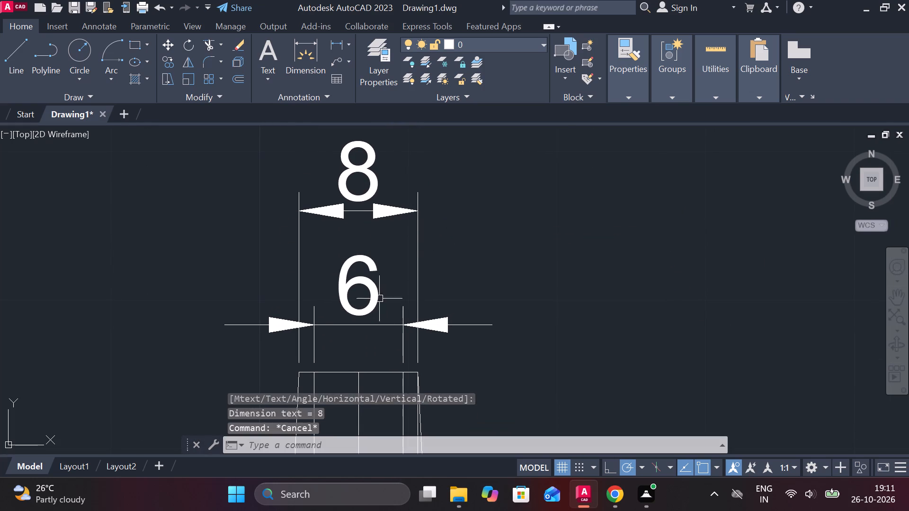
Insert a diameter symbol before the 6 and 8 dimension texts so they read Ø6 and Ø8.
double_click(374, 288)
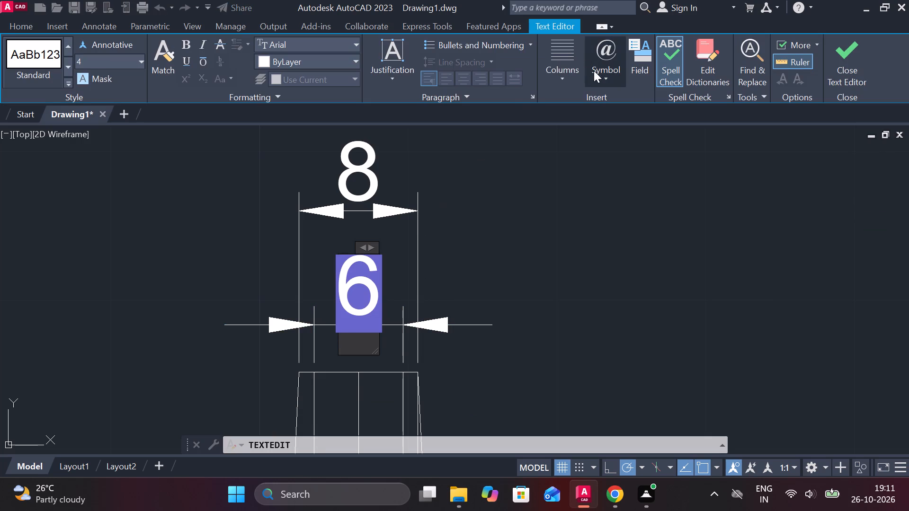
click(602, 74)
click(623, 132)
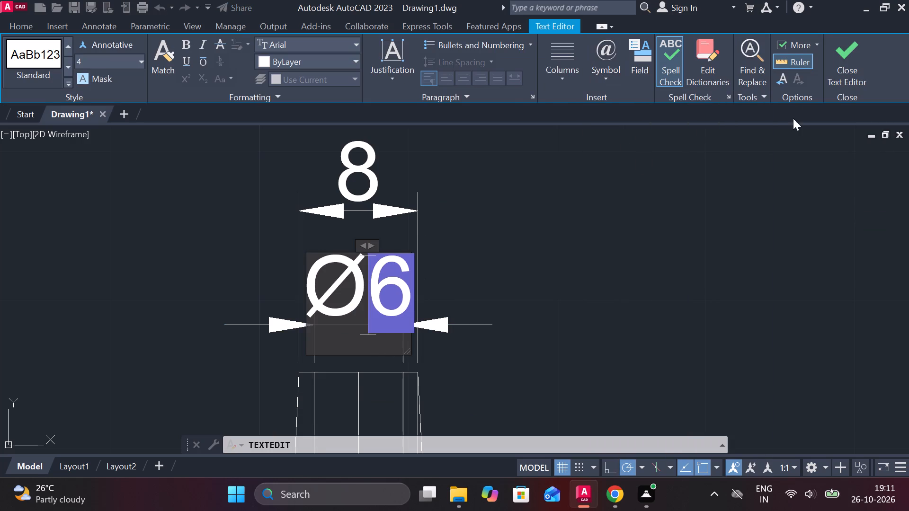
click(834, 46)
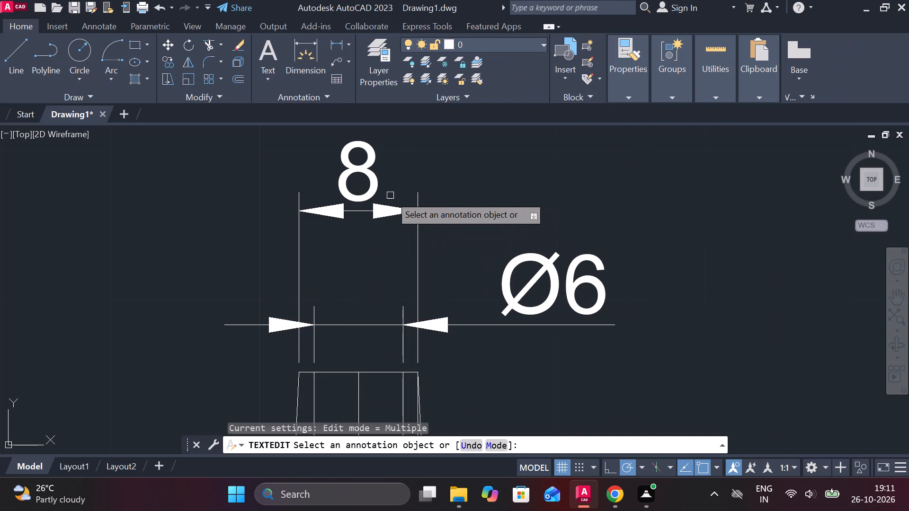
double_click(377, 176)
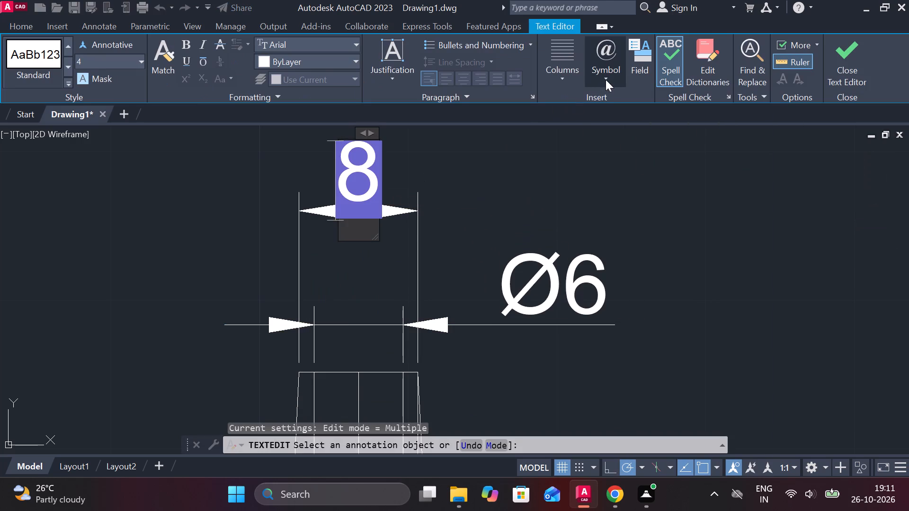
click(606, 78)
click(633, 132)
click(844, 61)
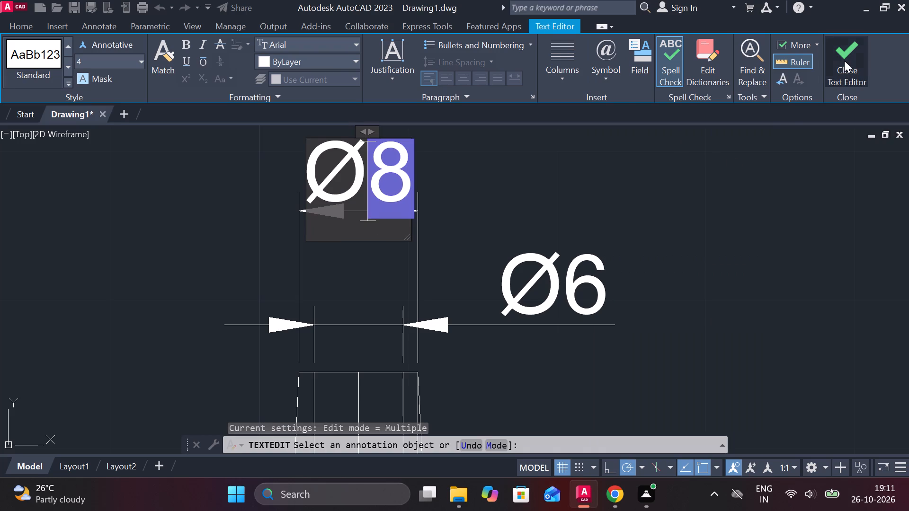
scroll(601, 256, down, 2)
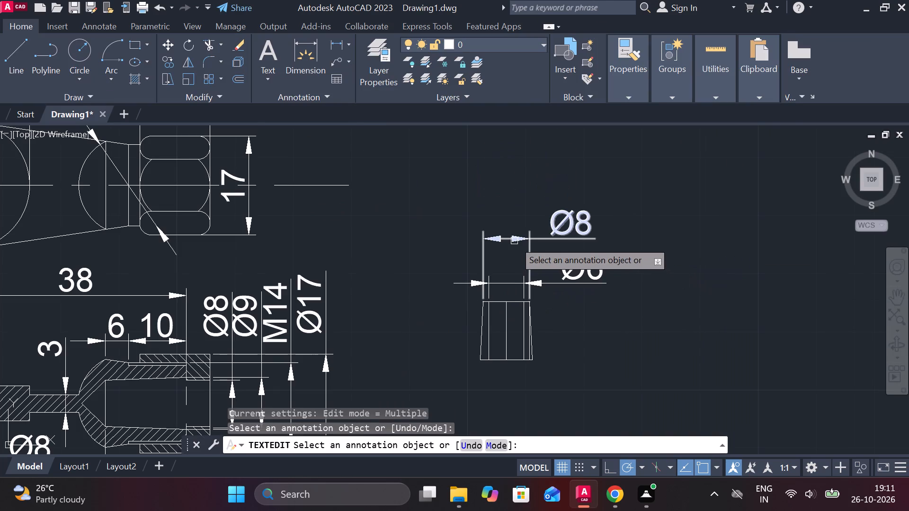
key(Escape)
Move the Ø8 dimension text to the opposite side from the Ø6 text, lowering its dimension line closer to the Ø6 dimension.
click(569, 222)
click(573, 221)
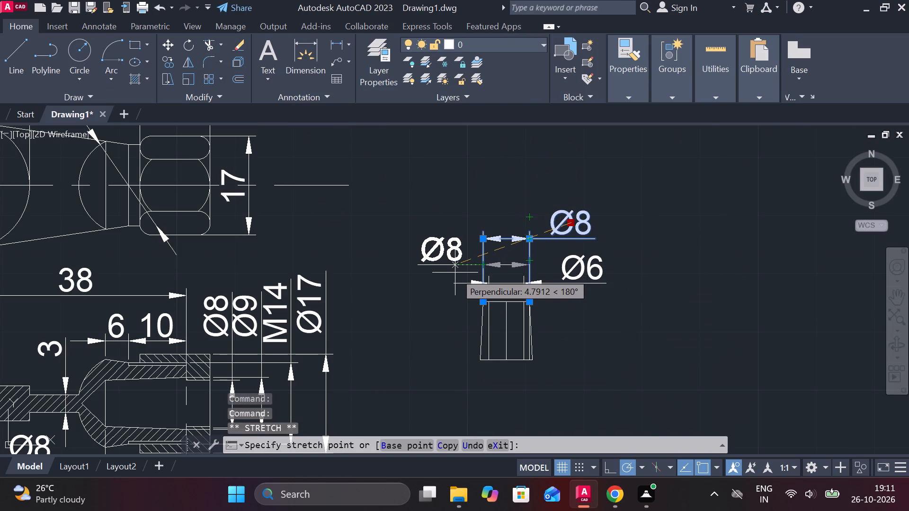
scroll(454, 274, up, 2)
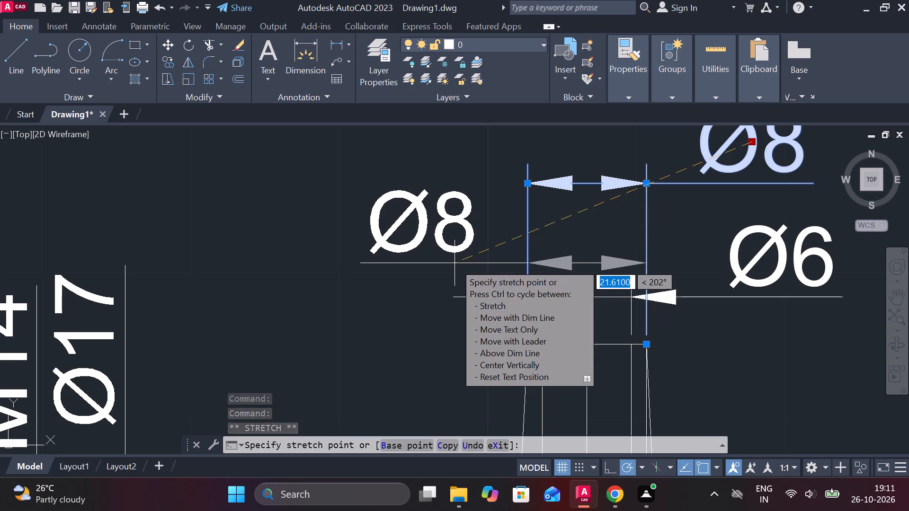
click(454, 263)
key(Escape)
scroll(659, 309, down, 1)
middle_drag(662, 323, 510, 255)
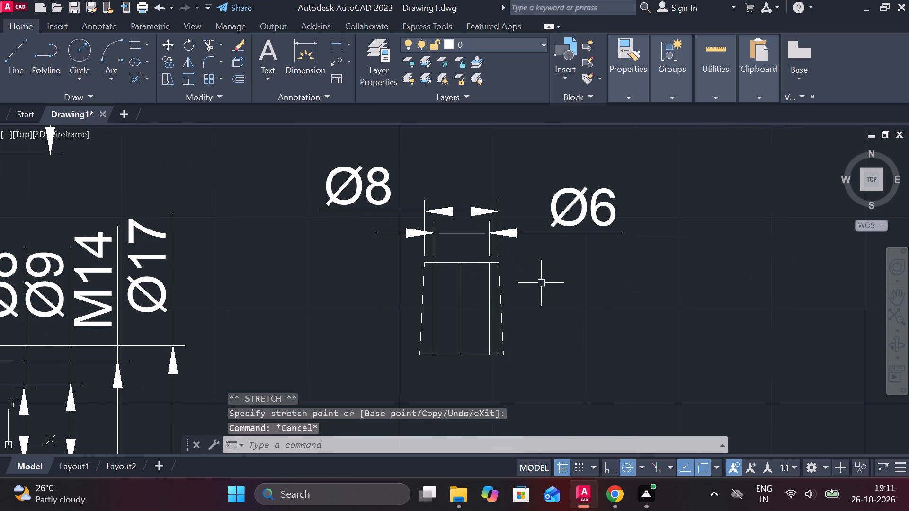
Add a vertical linear dimension for the tapered outline's height, placed to the right of the outline.
middle_drag(593, 357, 464, 297)
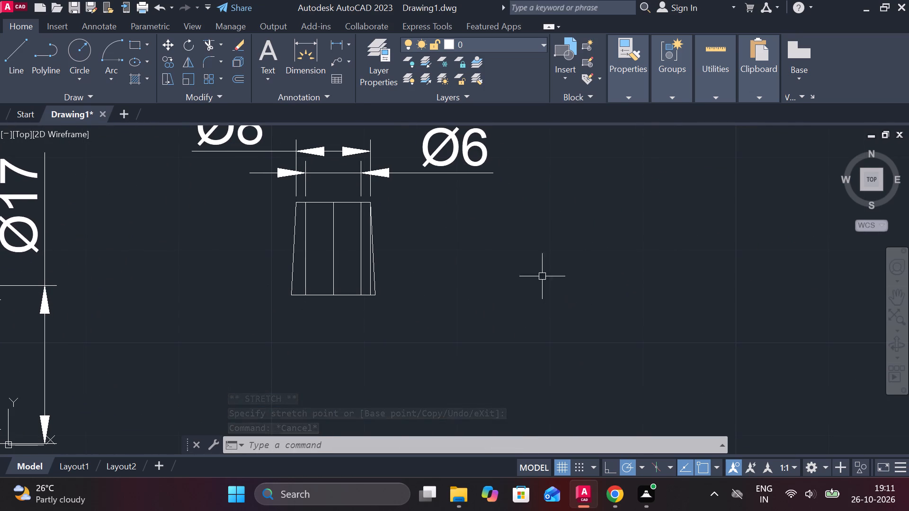
click(340, 45)
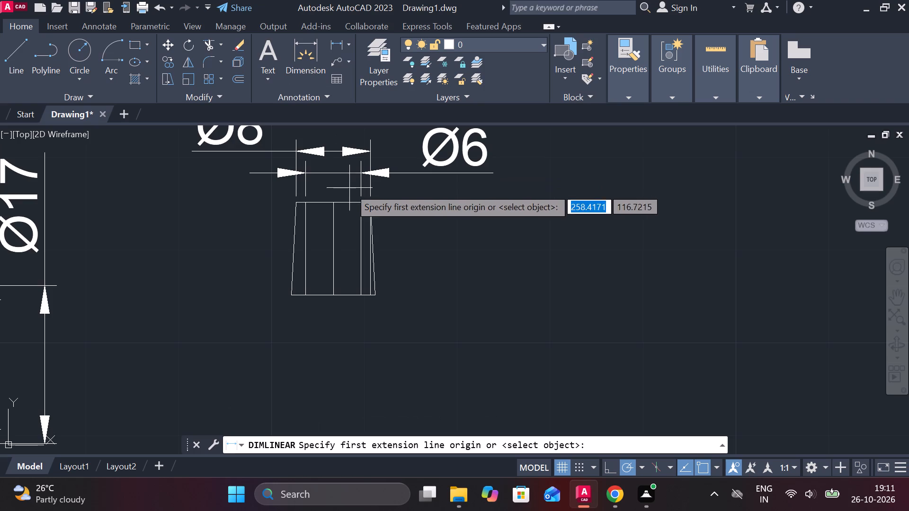
click(339, 201)
click(330, 301)
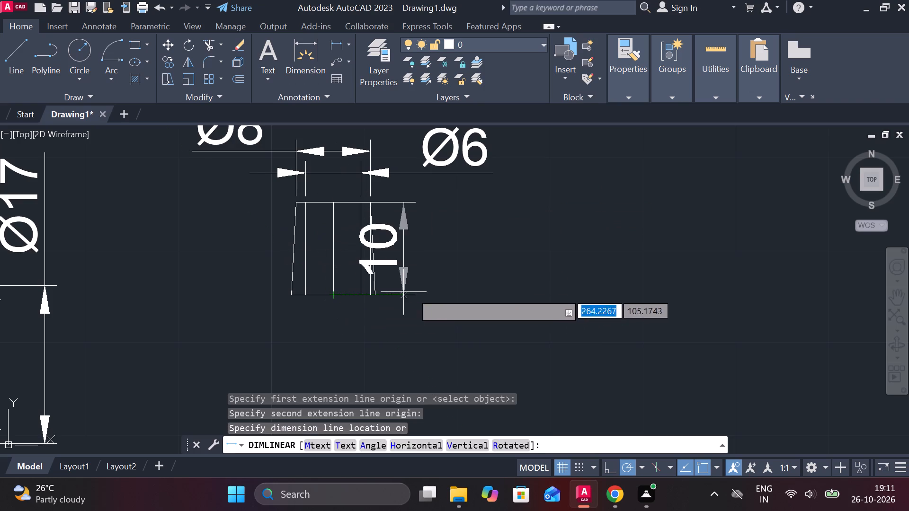
click(461, 285)
Add a horizontal linear dimension across the tapered outline's full lower edge, placed below the outline.
key(space)
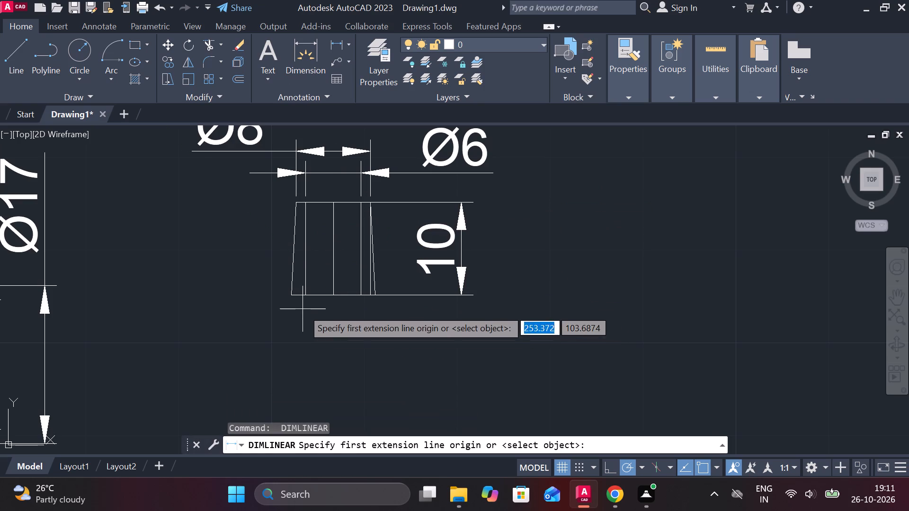
click(287, 294)
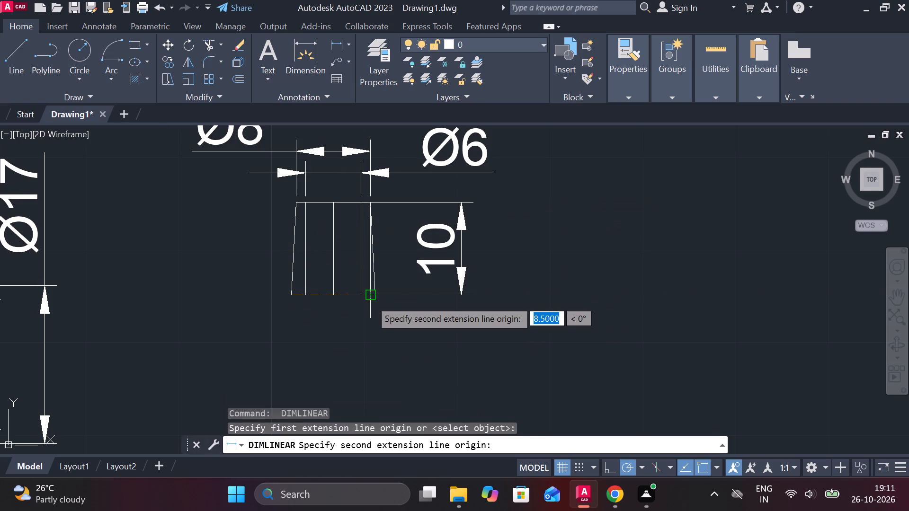
scroll(374, 300, up, 2)
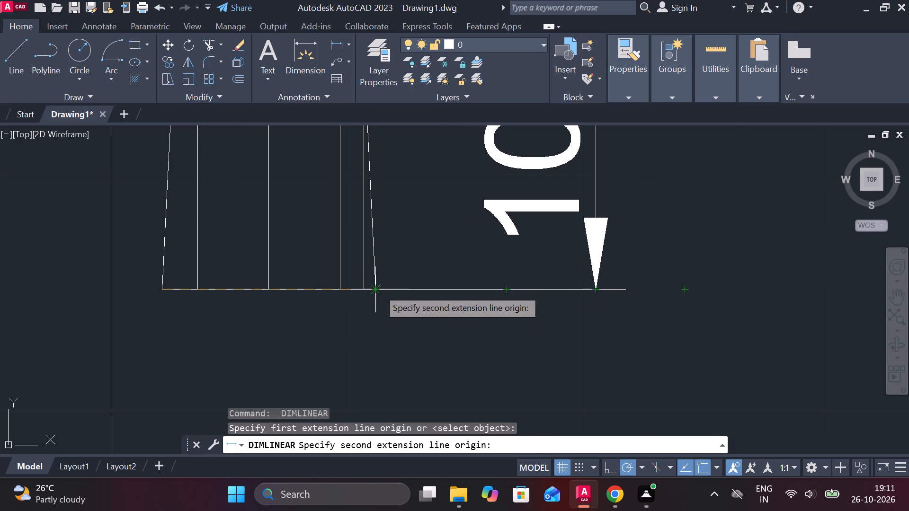
click(378, 289)
scroll(391, 305, down, 3)
middle_drag(367, 338, 381, 319)
scroll(382, 317, up, 2)
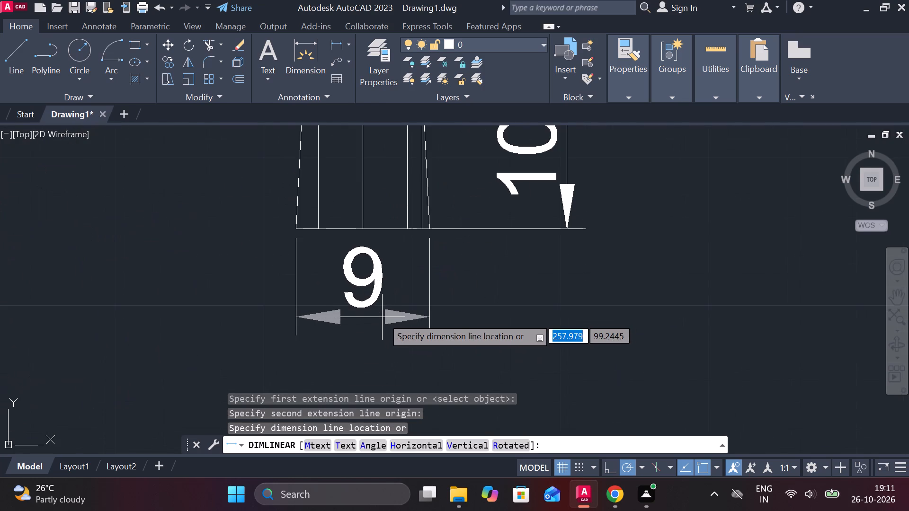
click(382, 328)
Insert a diameter symbol before the lower edge's dimension text so it reads Ø9.
double_click(375, 293)
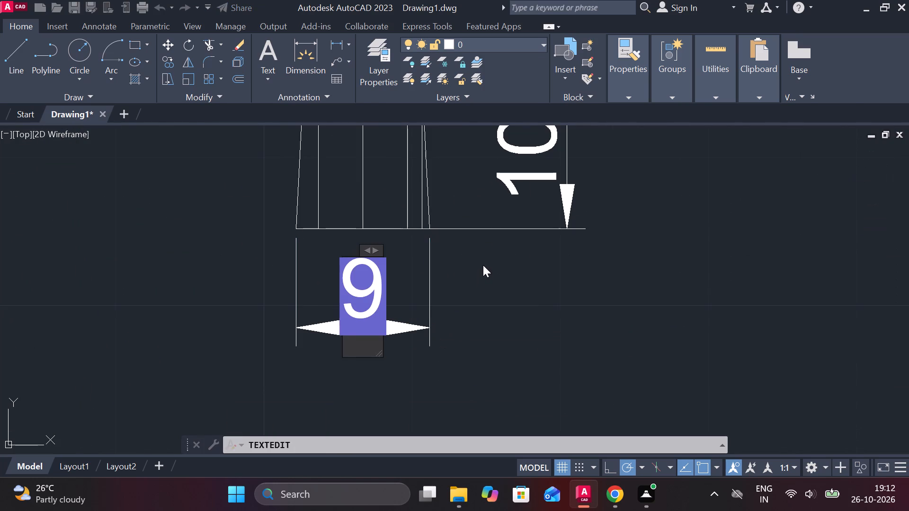
click(609, 74)
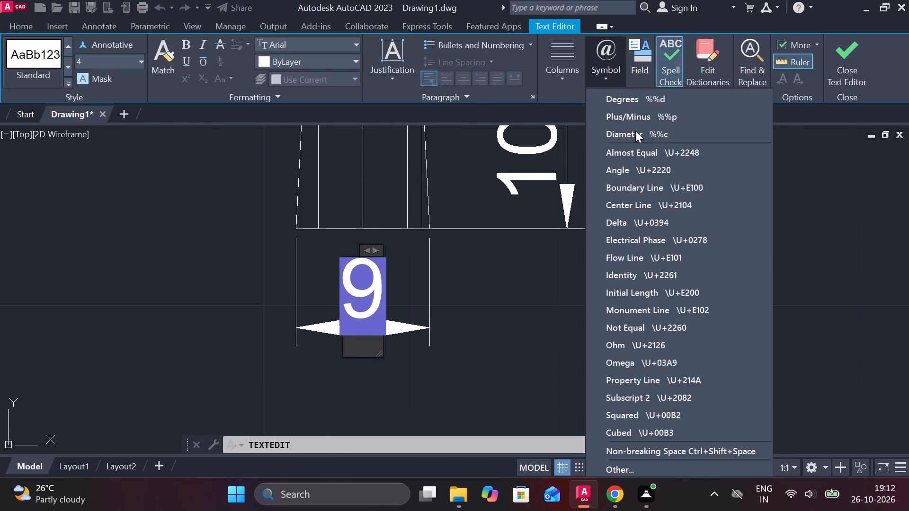
click(635, 131)
click(839, 64)
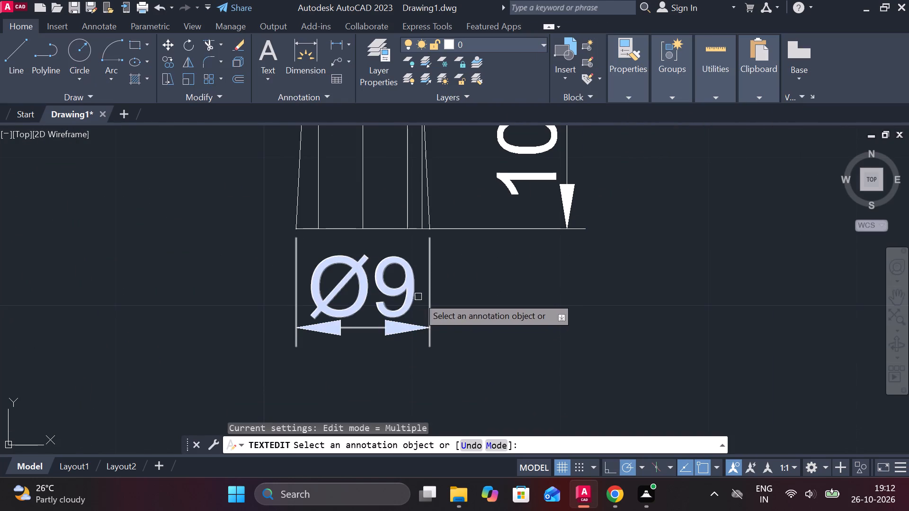
key(Escape)
Move the Ø9 dimension text outside the extension lines to the left, bringing its dimension line closer to the lower edge.
click(401, 298)
click(364, 286)
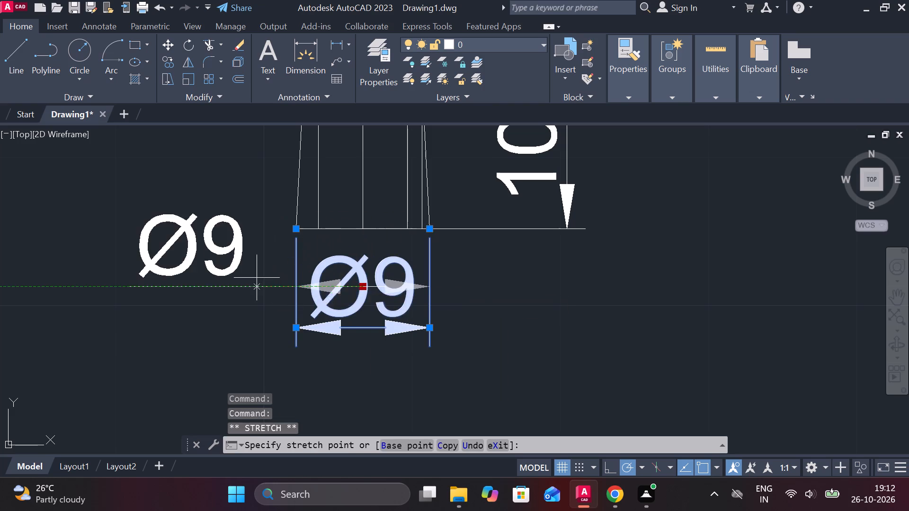
middle_drag(251, 278, 385, 303)
click(388, 284)
key(Escape)
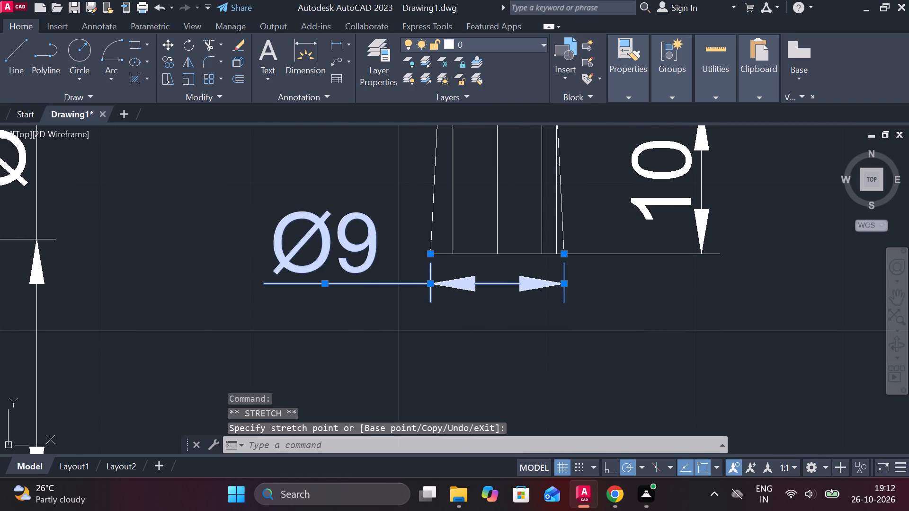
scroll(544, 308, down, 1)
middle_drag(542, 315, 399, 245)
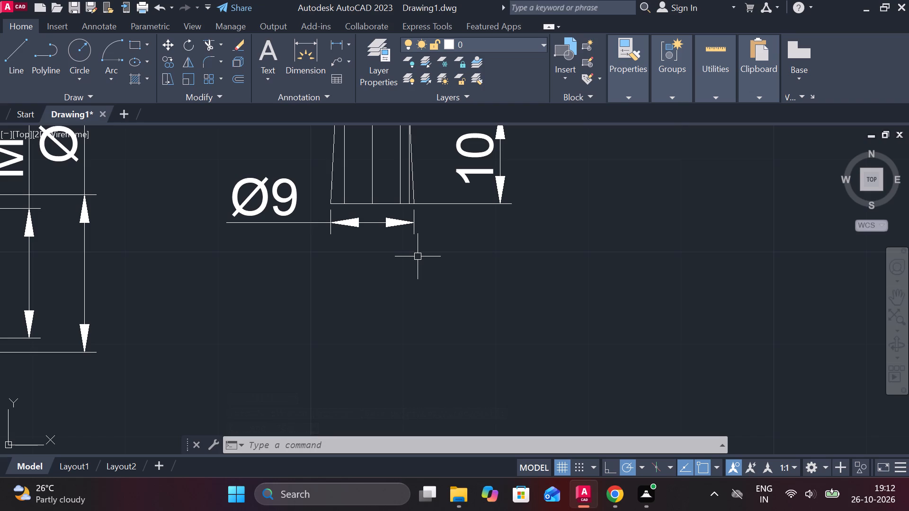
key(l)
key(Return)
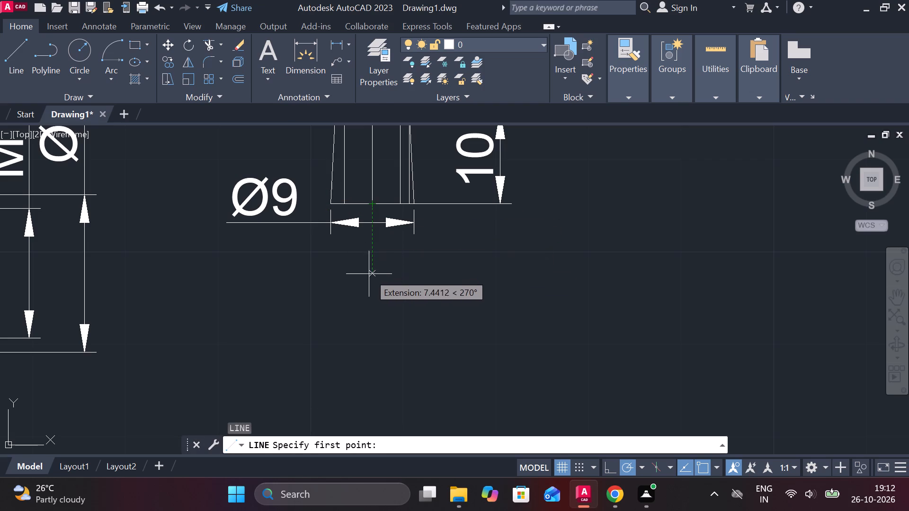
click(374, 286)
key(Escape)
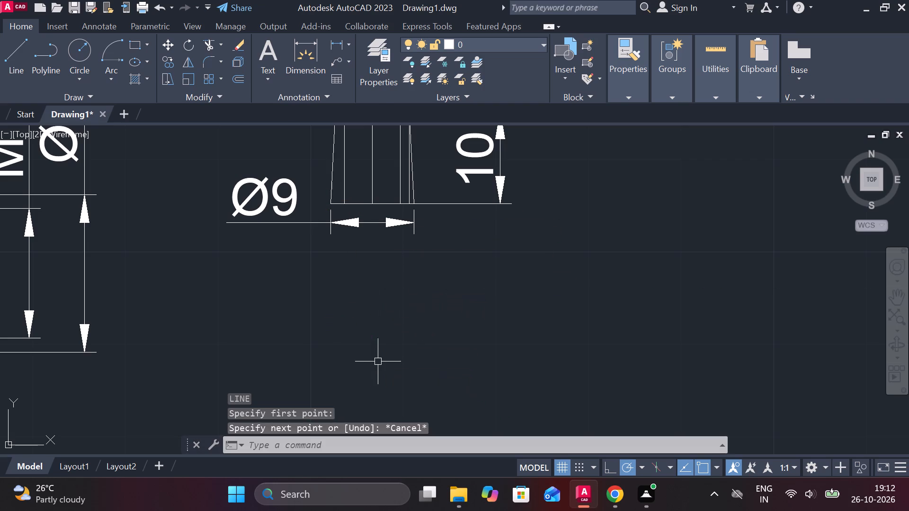
Draw a circle of diameter 8 below the tapered outline, centred on the outline's vertical centre line.
text(C)
key(space)
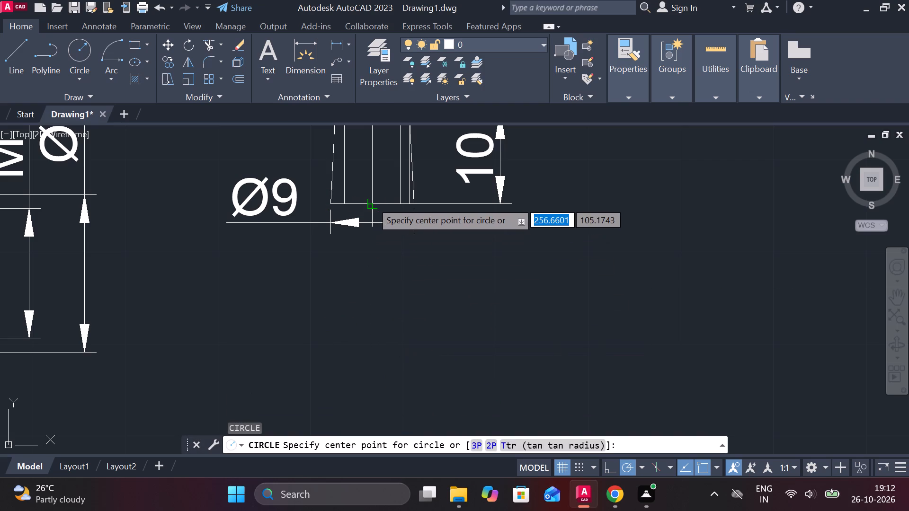
click(374, 314)
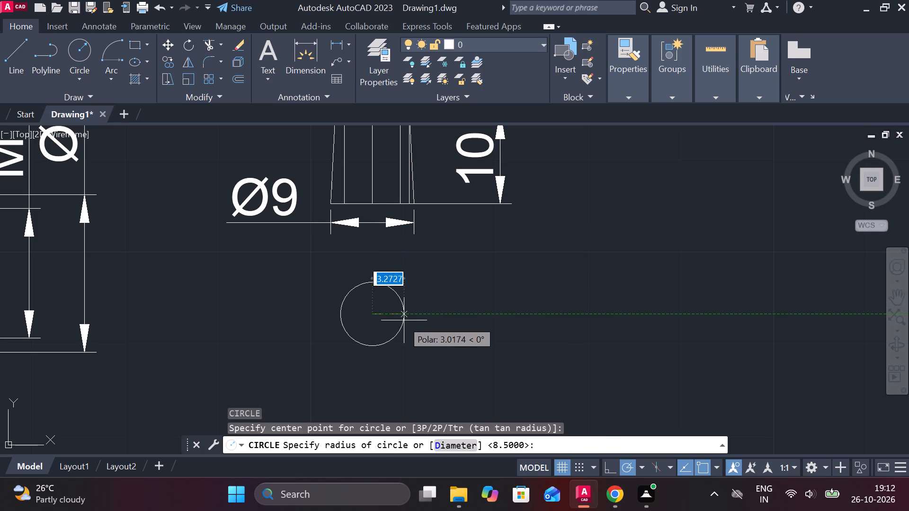
text(D)
key(space)
key(8)
key(Return)
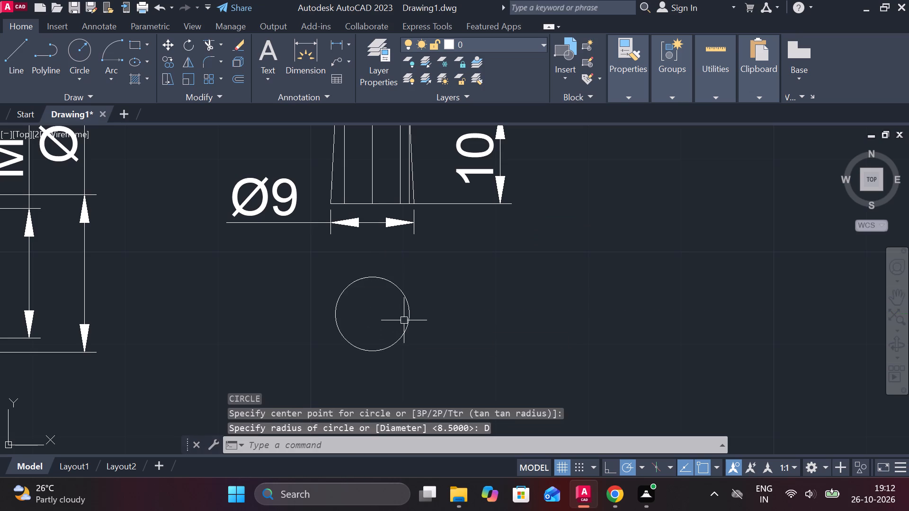
Draw a concentric circle of diameter 6 inside the diameter 8 circle.
middle_drag(408, 319, 360, 276)
middle_drag(348, 257, 400, 291)
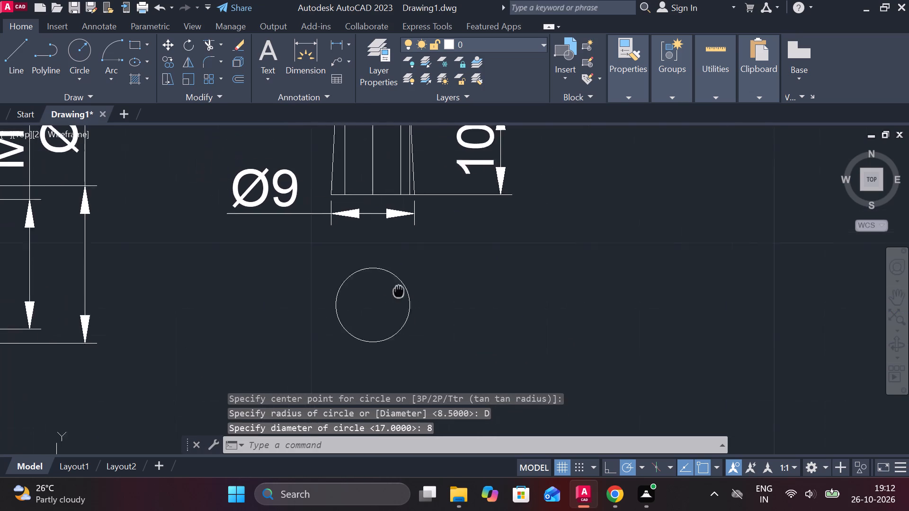
middle_drag(400, 291, 432, 293)
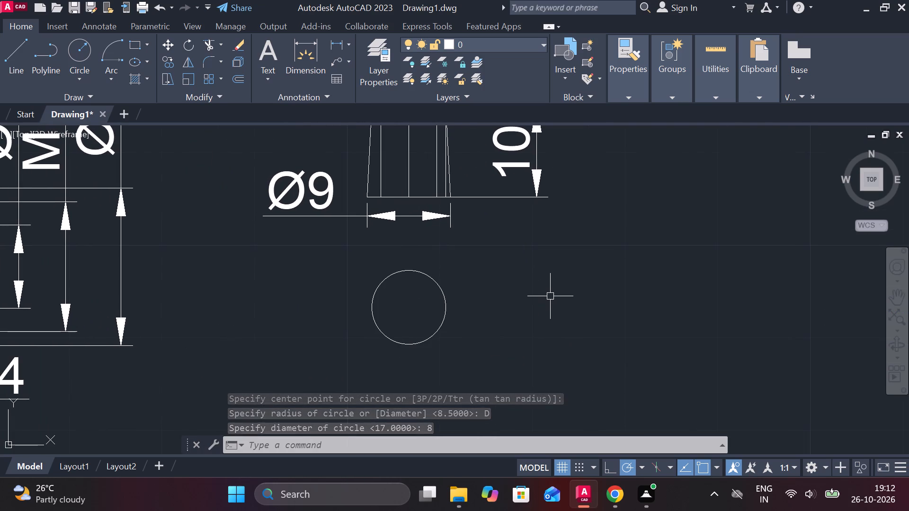
text(C)
key(space)
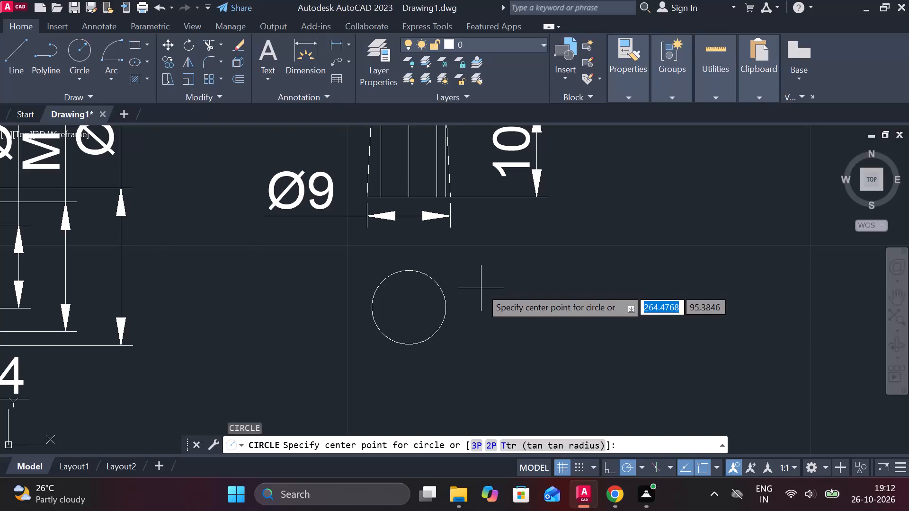
click(405, 310)
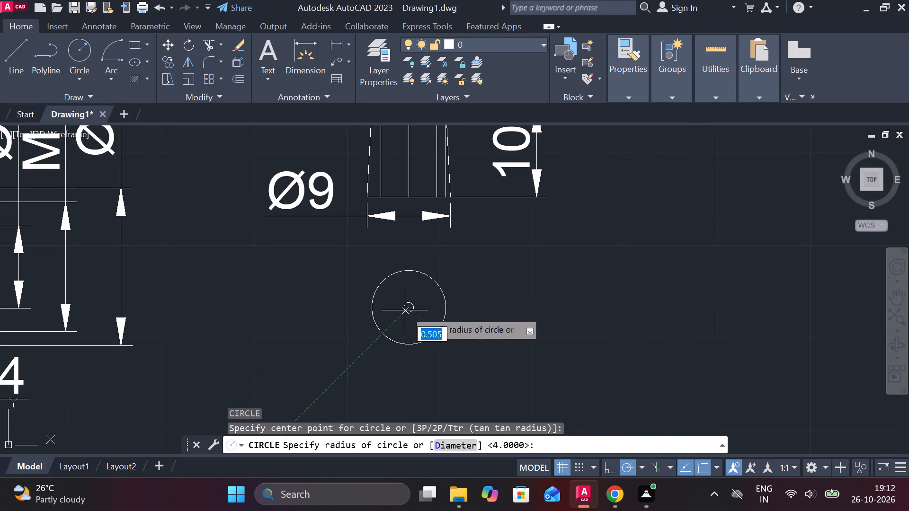
text(D)
key(space)
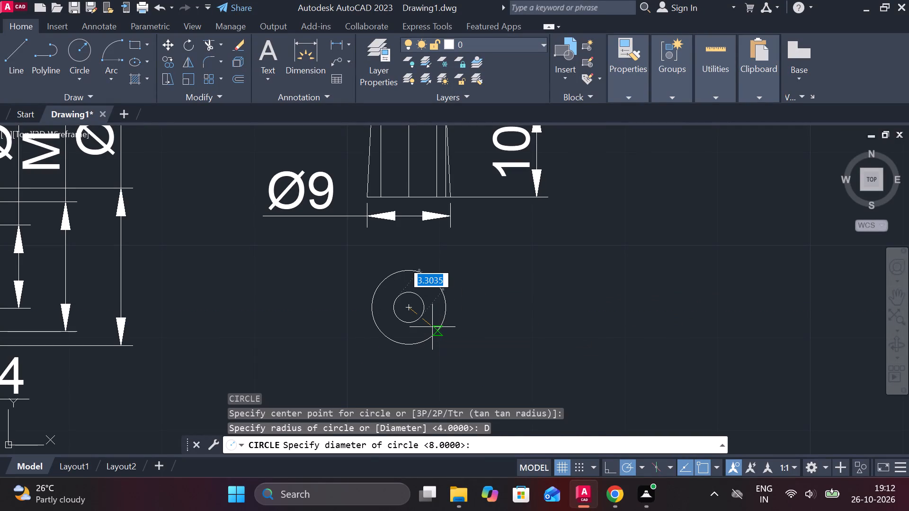
key(6)
key(Return)
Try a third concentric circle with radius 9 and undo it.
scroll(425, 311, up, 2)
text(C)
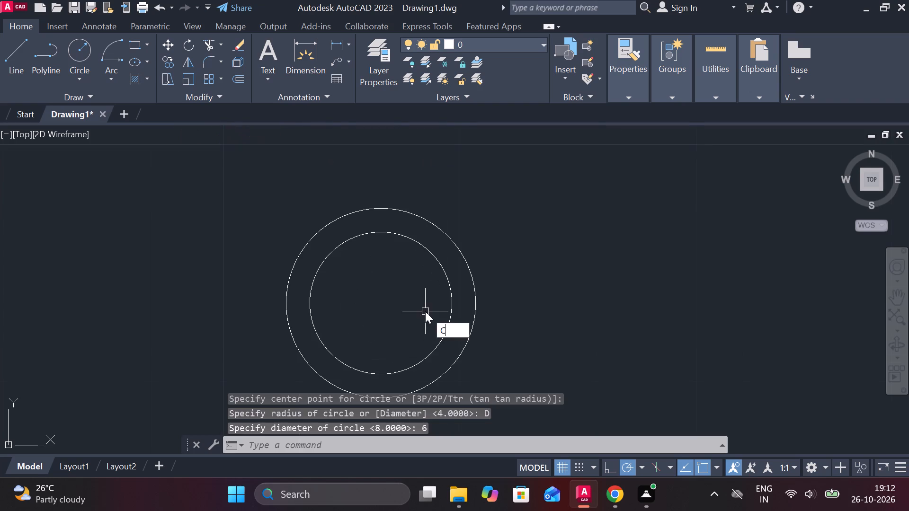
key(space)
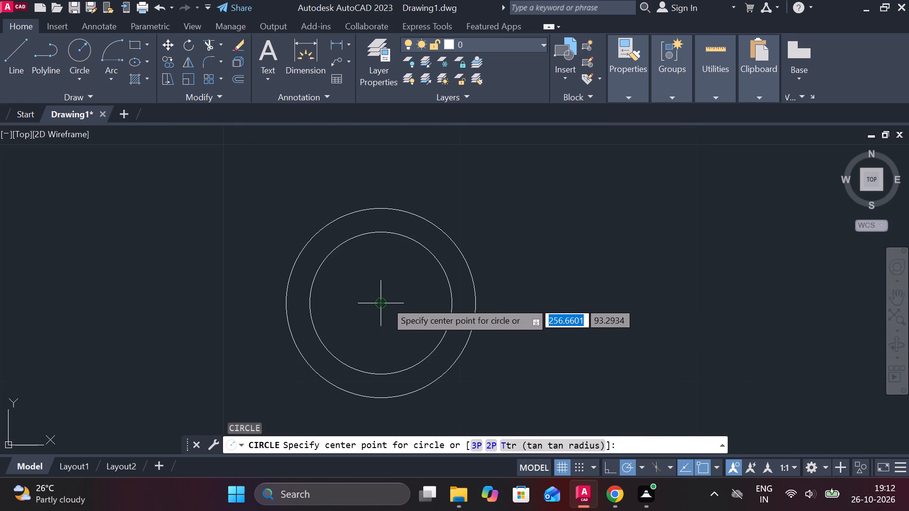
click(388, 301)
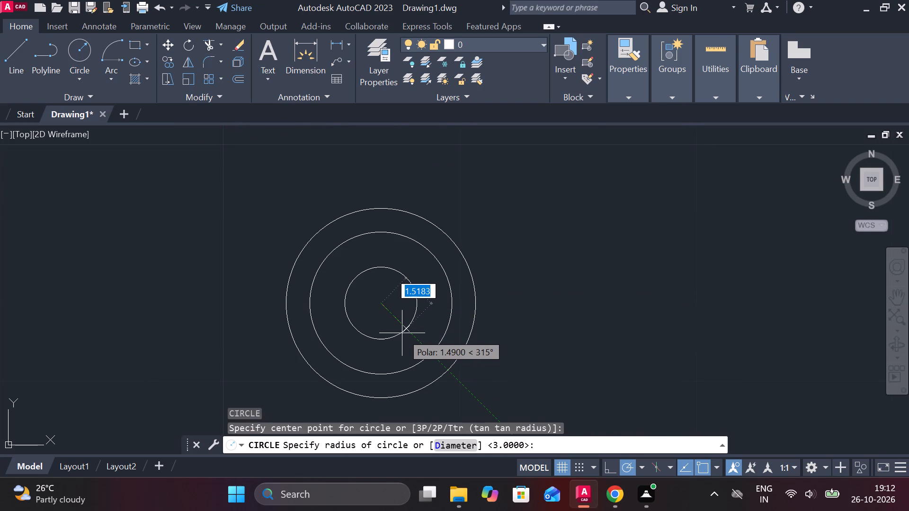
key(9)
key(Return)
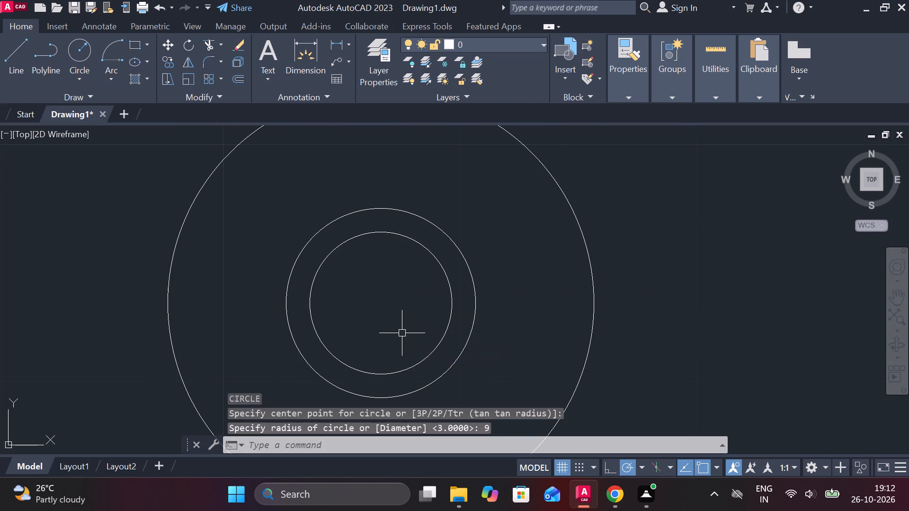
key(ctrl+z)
Draw a concentric circle of diameter 9 around the diameter 6 and 8 circles.
text(C)
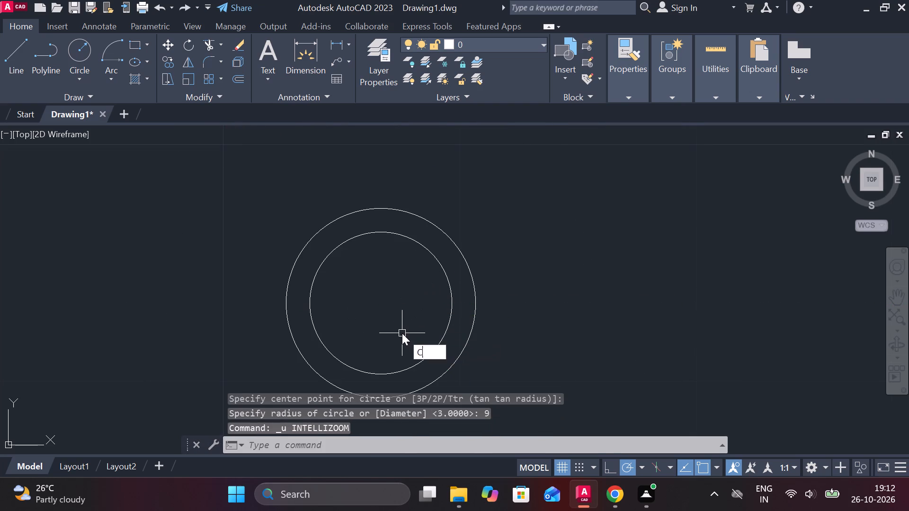
key(space)
click(378, 306)
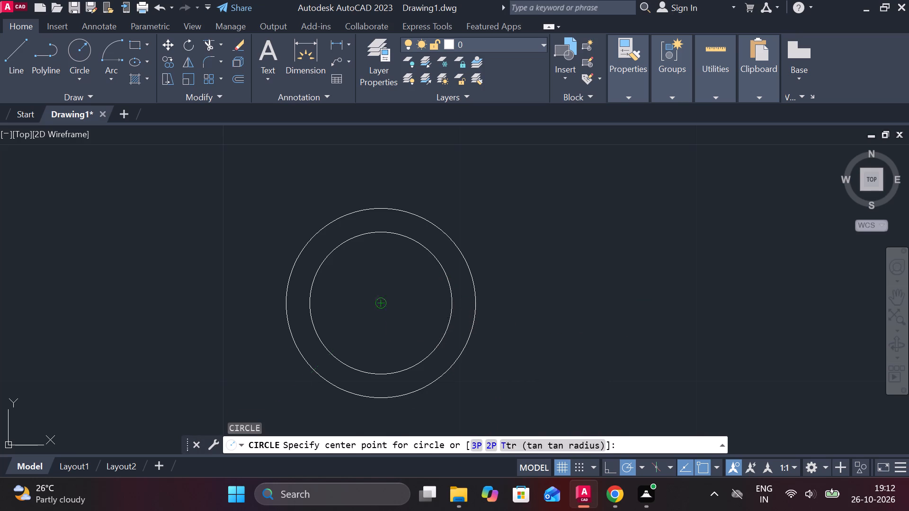
text(D 9)
key(Return)
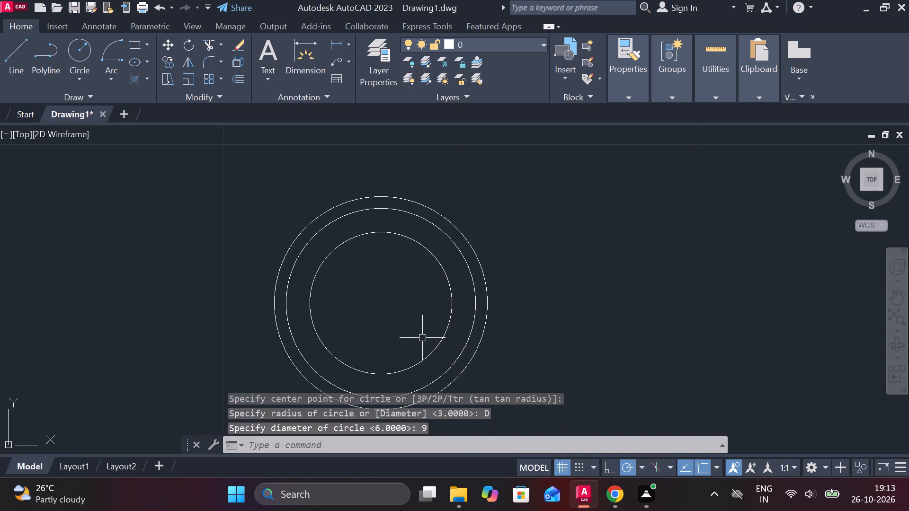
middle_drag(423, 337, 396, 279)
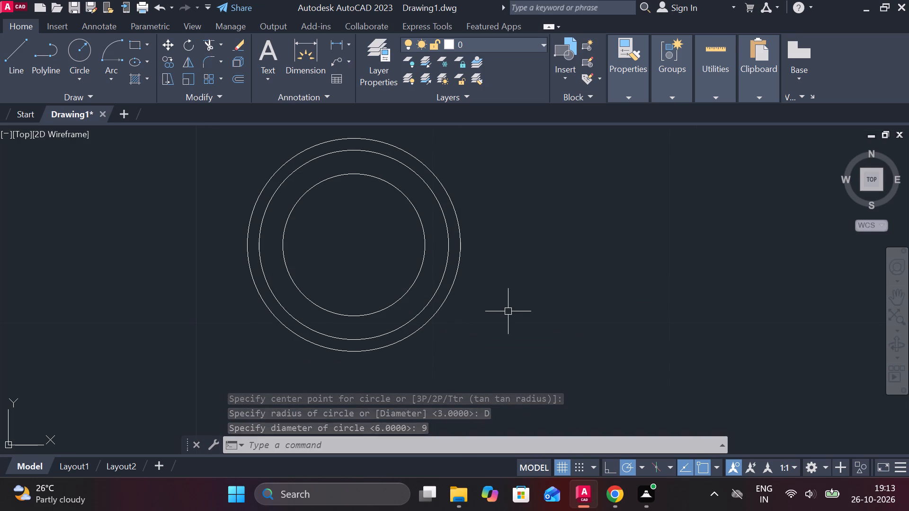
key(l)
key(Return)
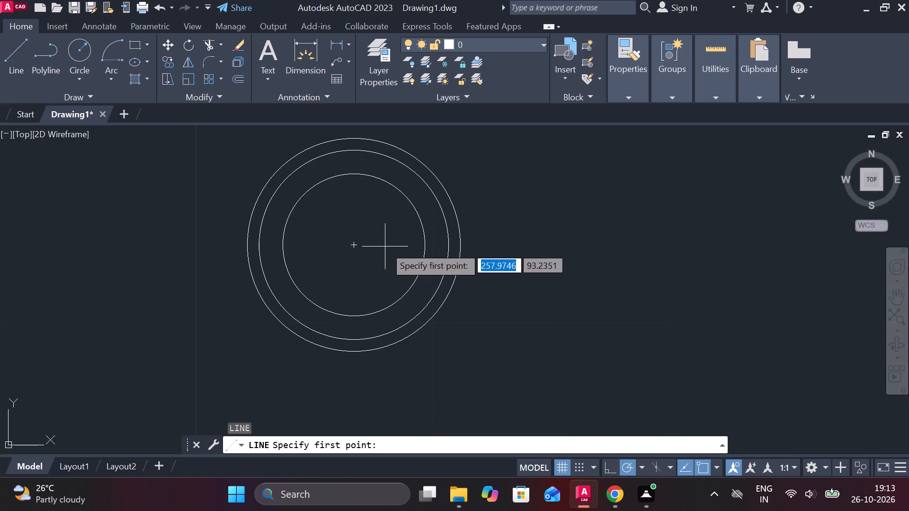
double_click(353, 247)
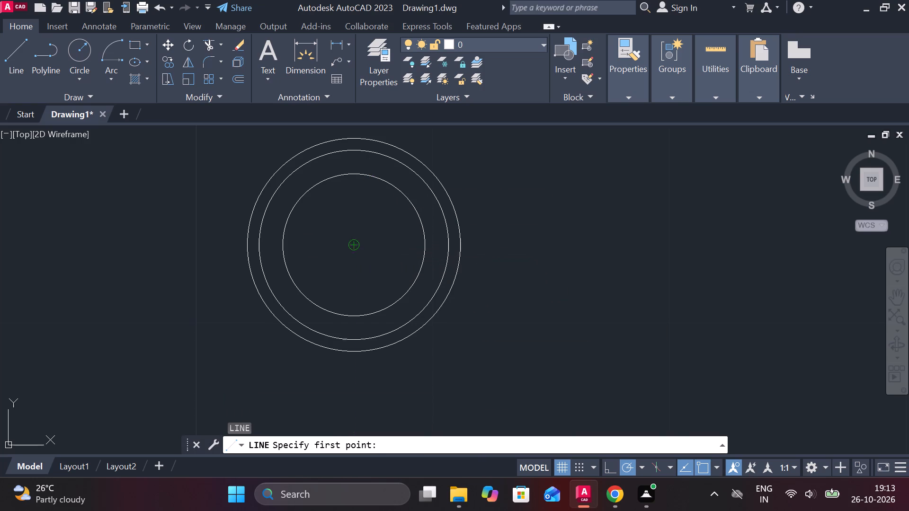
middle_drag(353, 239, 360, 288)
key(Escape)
Add a centre mark to the concentric circles by picking the innermost, diameter 6 circle.
key(c)
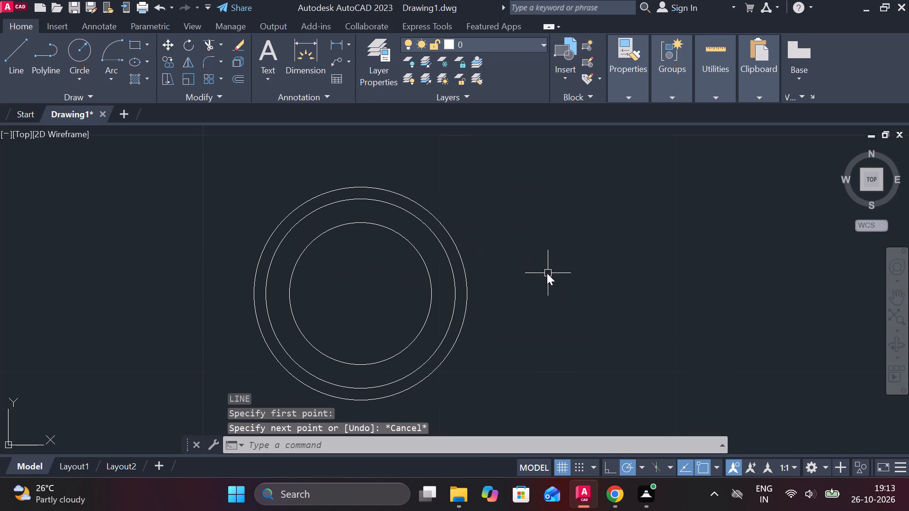
key(m)
click(579, 308)
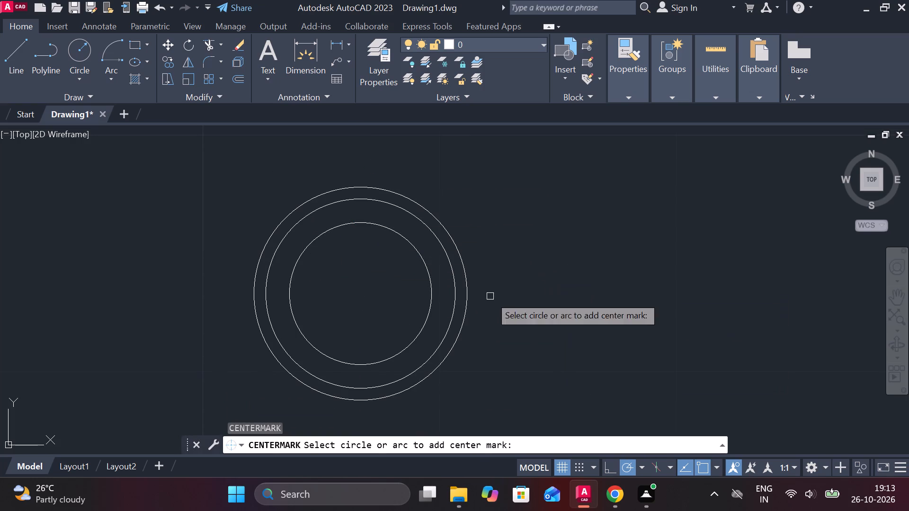
click(428, 289)
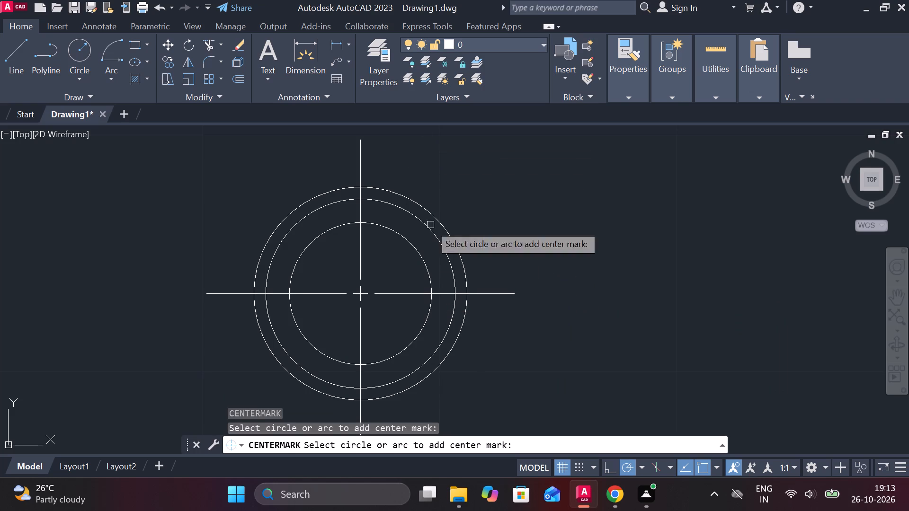
key(Escape)
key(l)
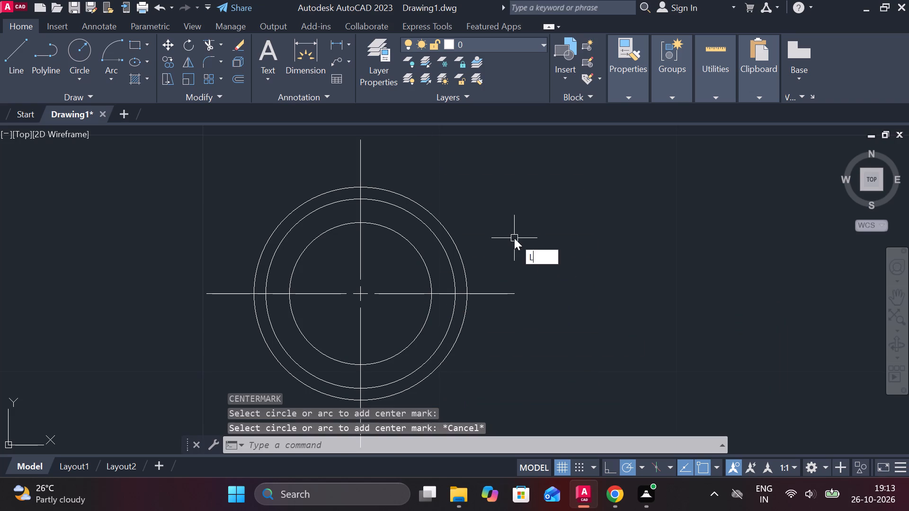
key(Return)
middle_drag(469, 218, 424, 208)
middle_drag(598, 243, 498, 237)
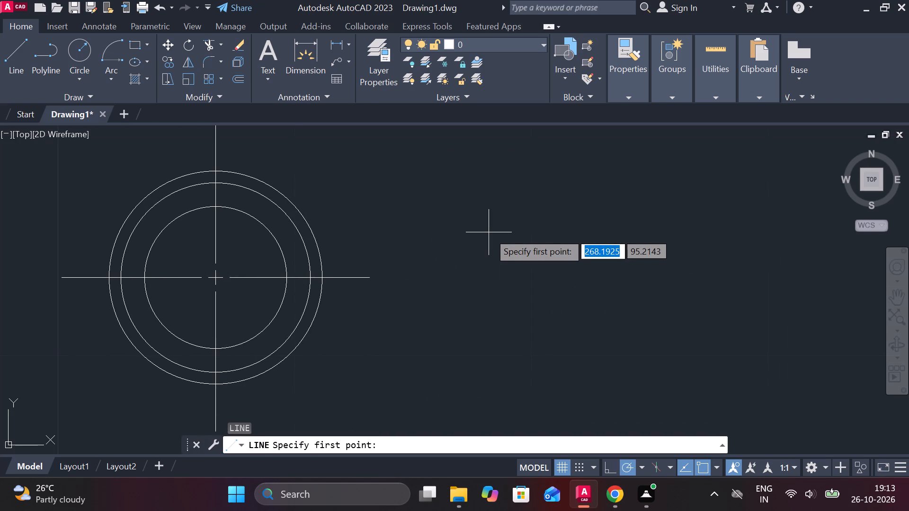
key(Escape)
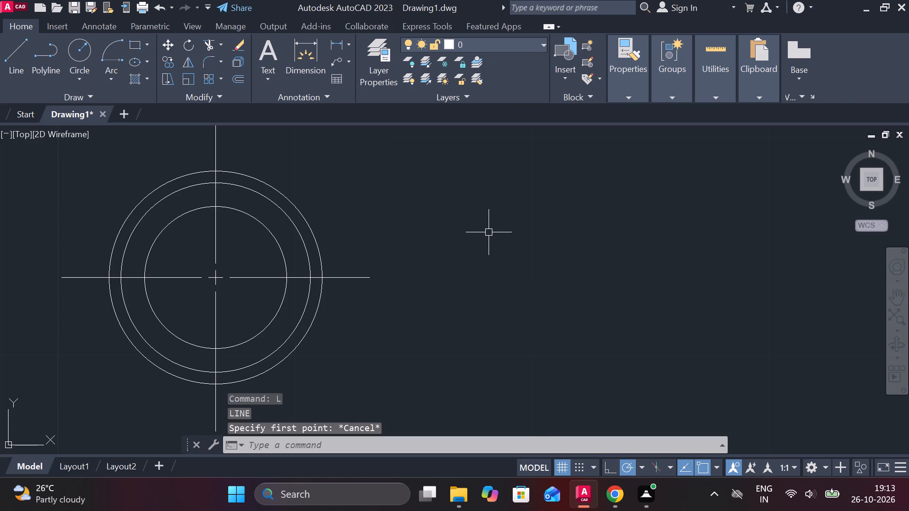
Draw an upright rectangle 2 wide and 10 high with lines, to the right of the concentric circles.
key(l)
key(Return)
click(482, 219)
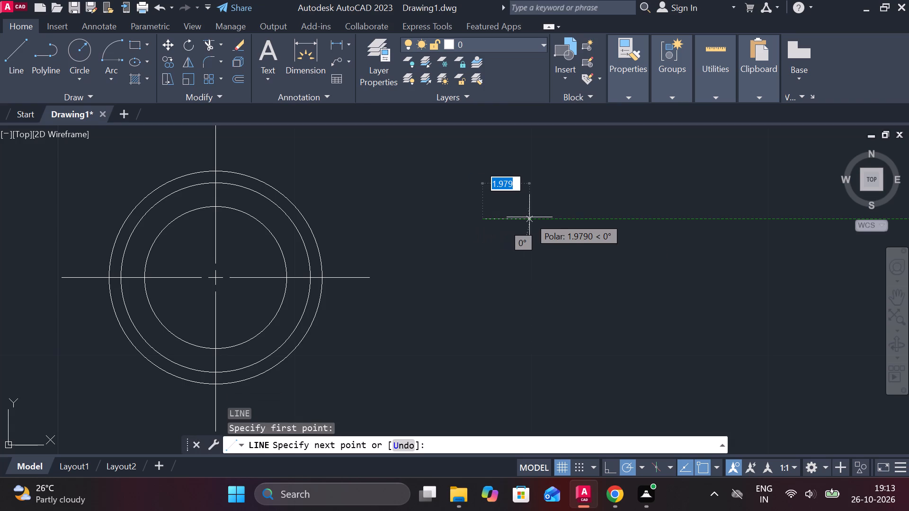
text(2)
key(space)
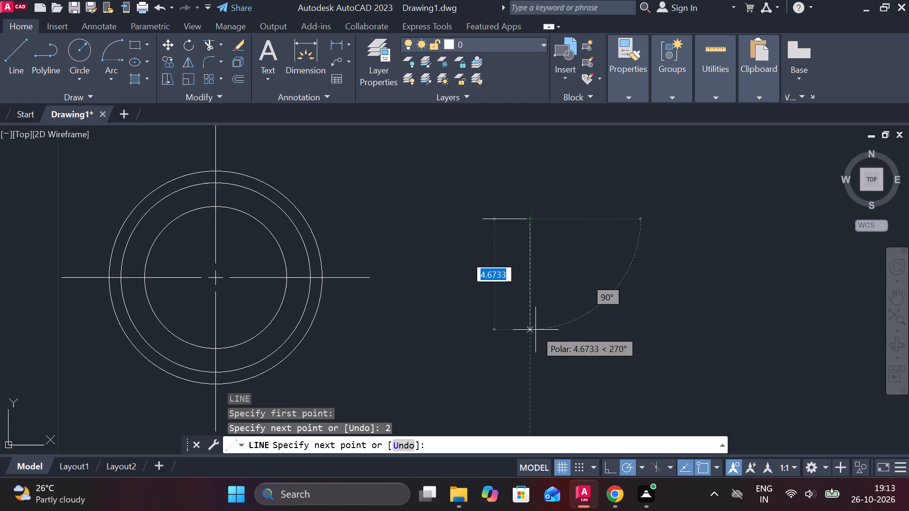
text(10)
key(Return)
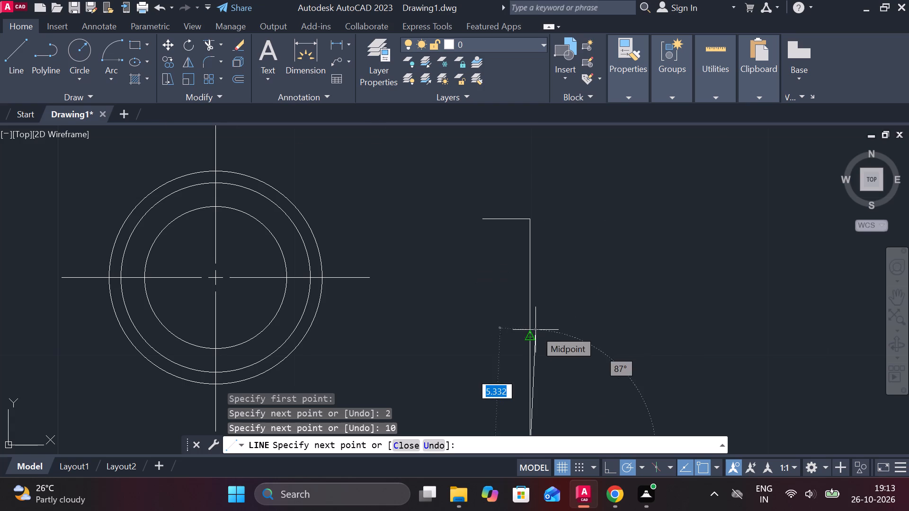
scroll(535, 329, down, 2)
scroll(502, 357, up, 2)
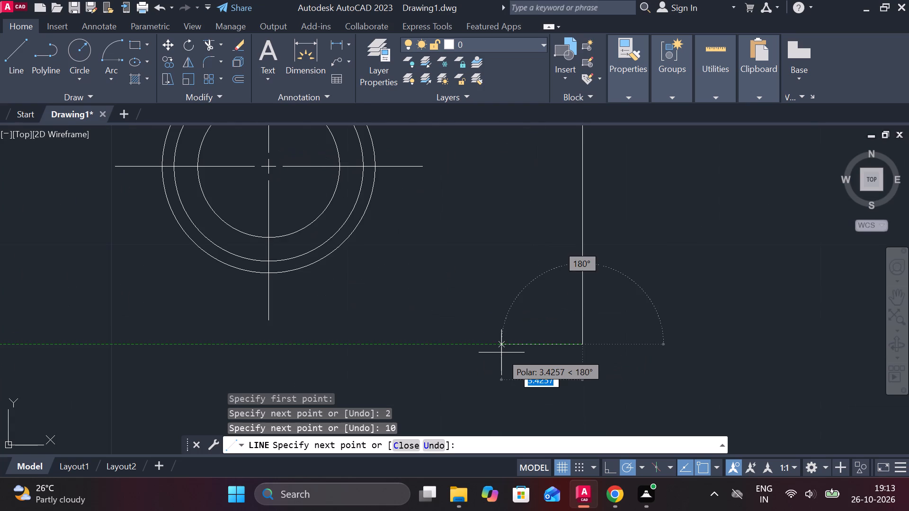
text(2)
key(space)
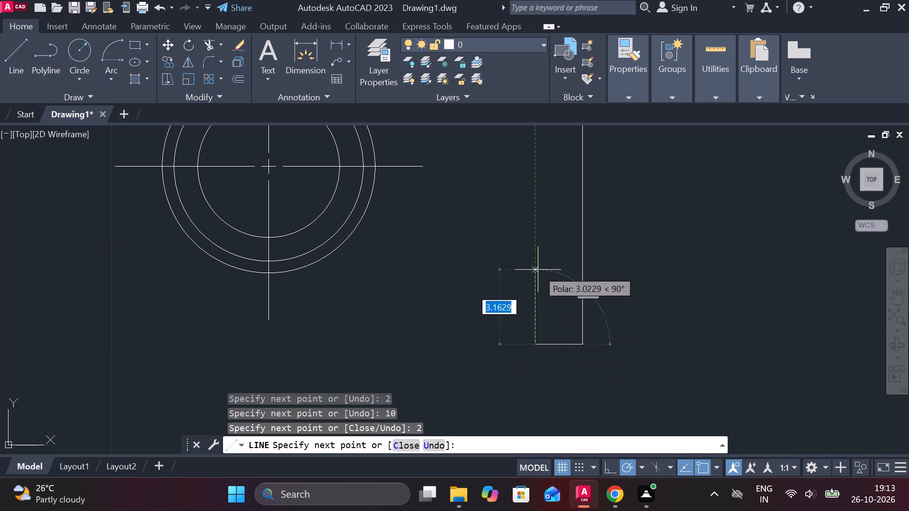
text(10)
key(Return)
scroll(548, 240, down, 1)
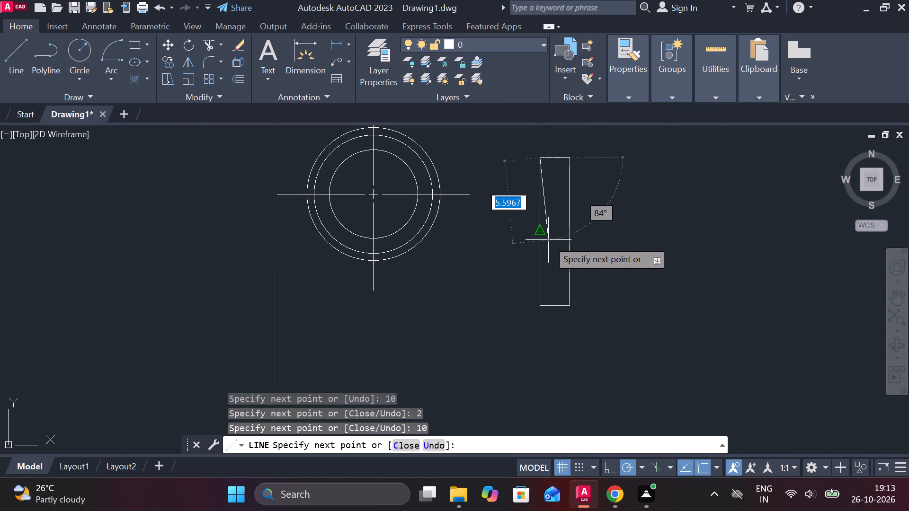
key(Escape)
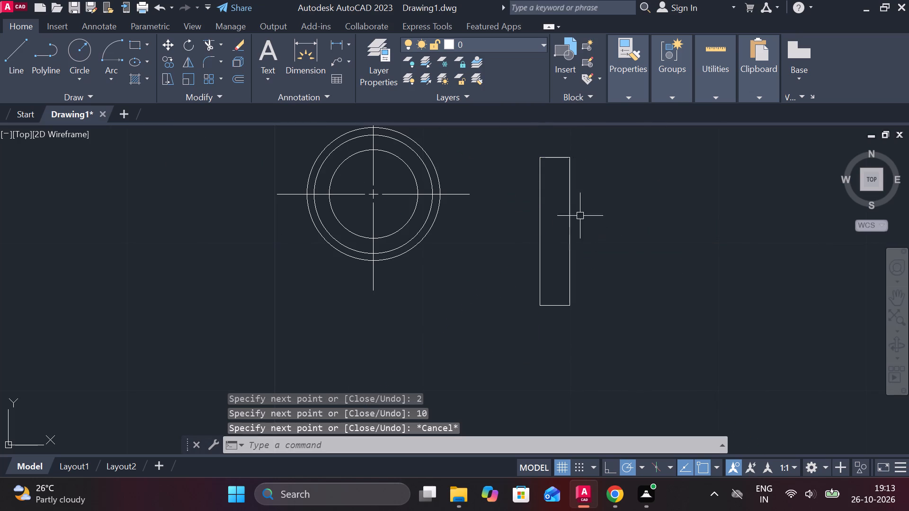
Copy the upright 2 by 10 rectangle about 5.1 units horizontally to the right.
middle_drag(598, 185, 516, 193)
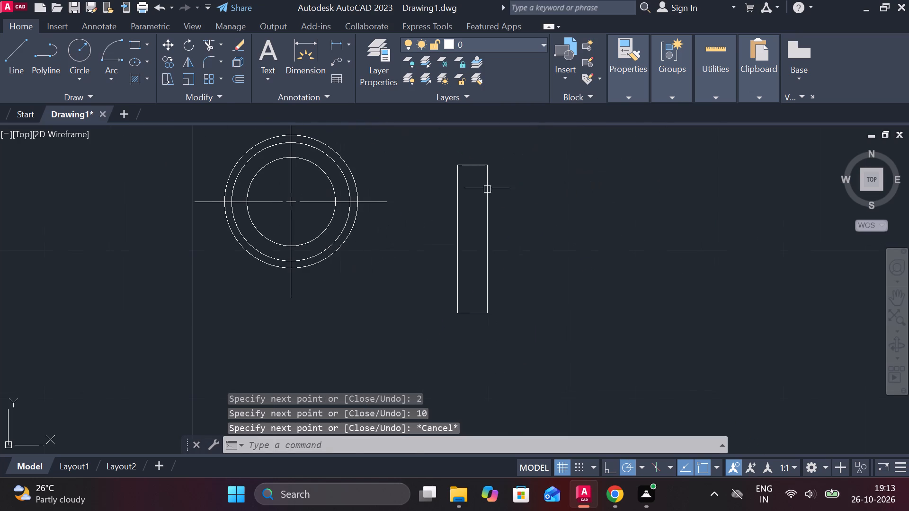
click(438, 153)
click(529, 335)
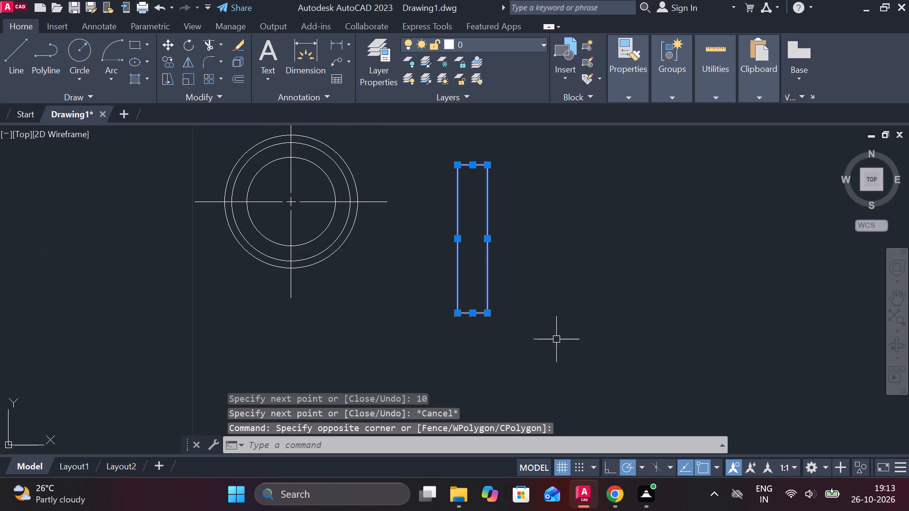
text(CO)
key(Return)
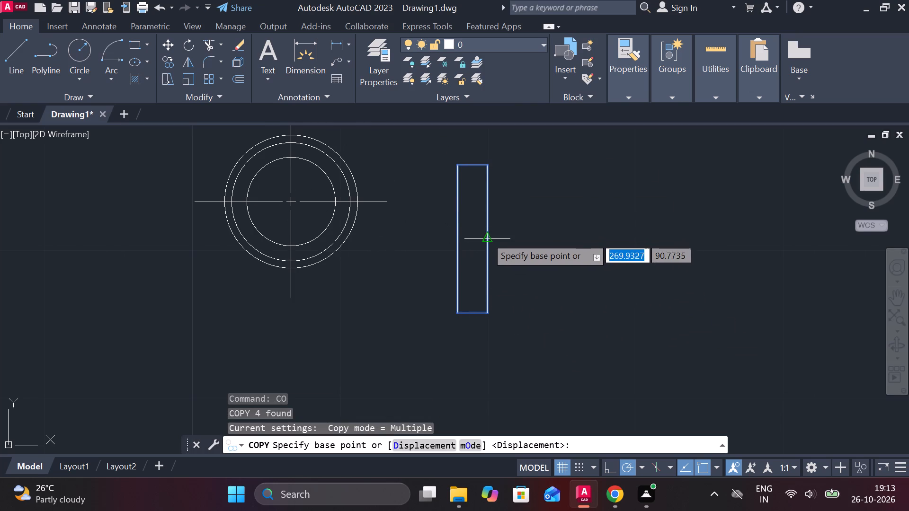
click(486, 237)
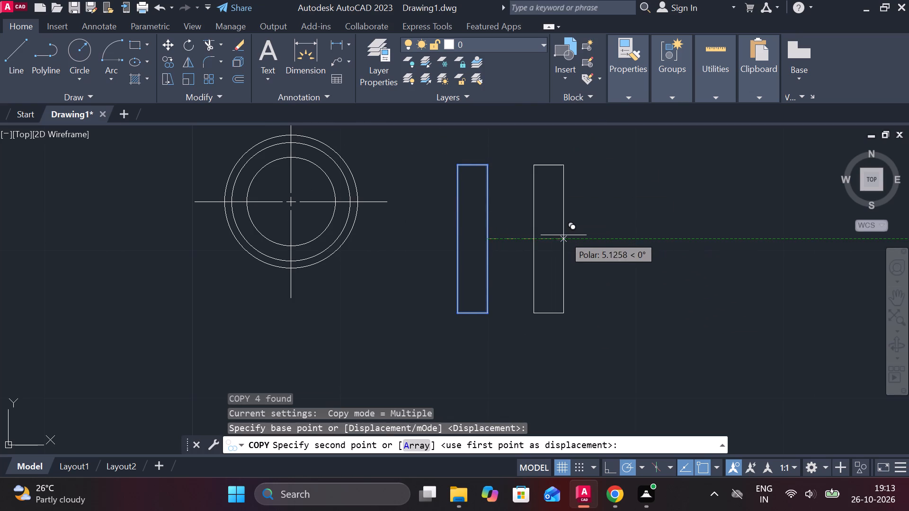
click(564, 236)
key(Escape)
Rotate the copied rectangle to 270° about the midpoint of its left edge so it lies horizontally.
click(519, 162)
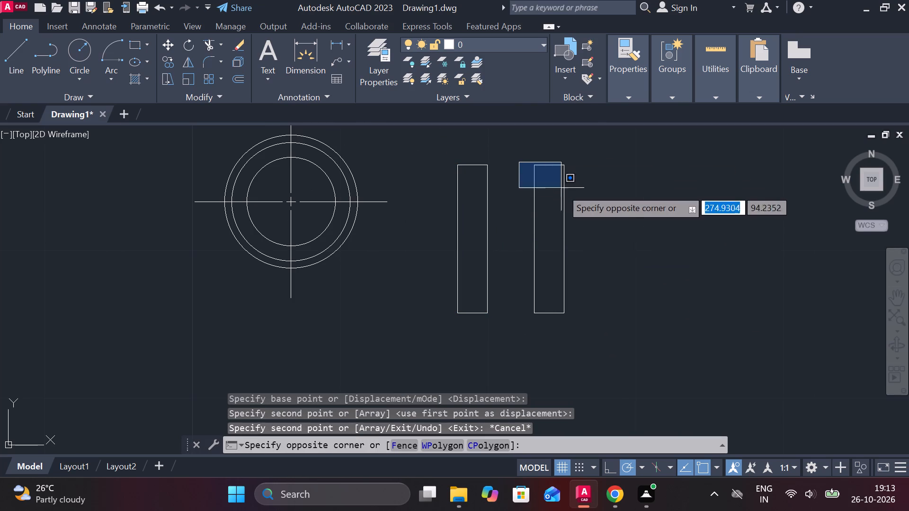
click(603, 328)
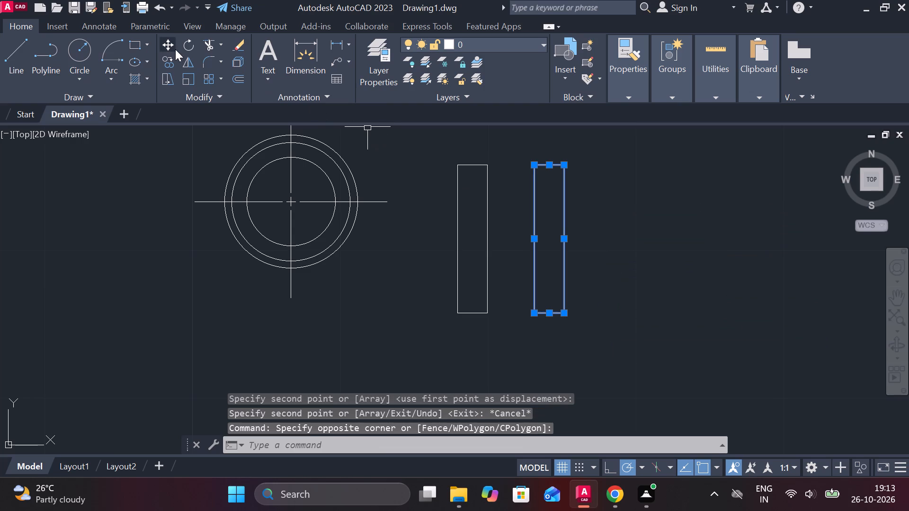
click(180, 47)
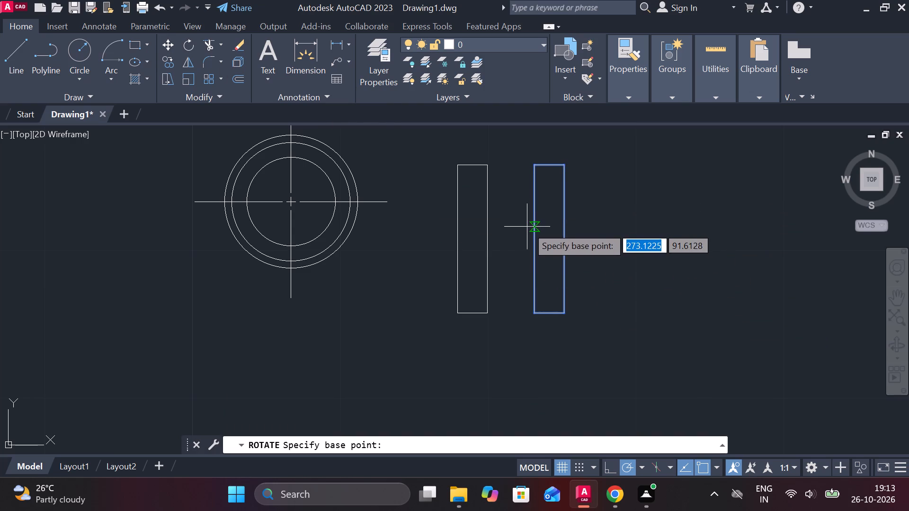
click(534, 239)
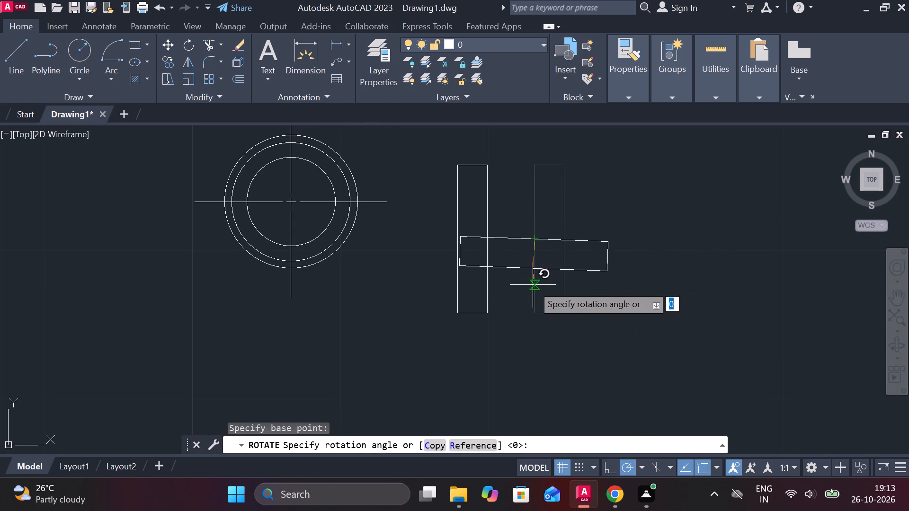
click(535, 345)
key(Escape)
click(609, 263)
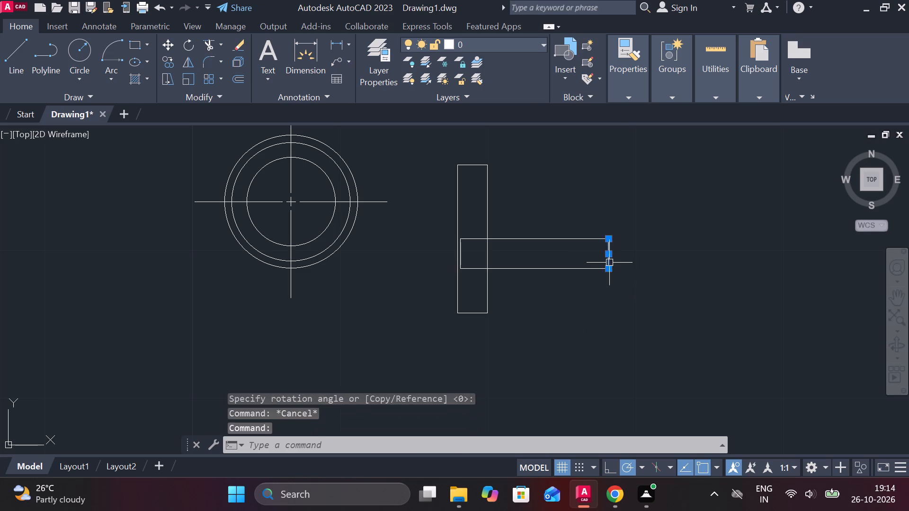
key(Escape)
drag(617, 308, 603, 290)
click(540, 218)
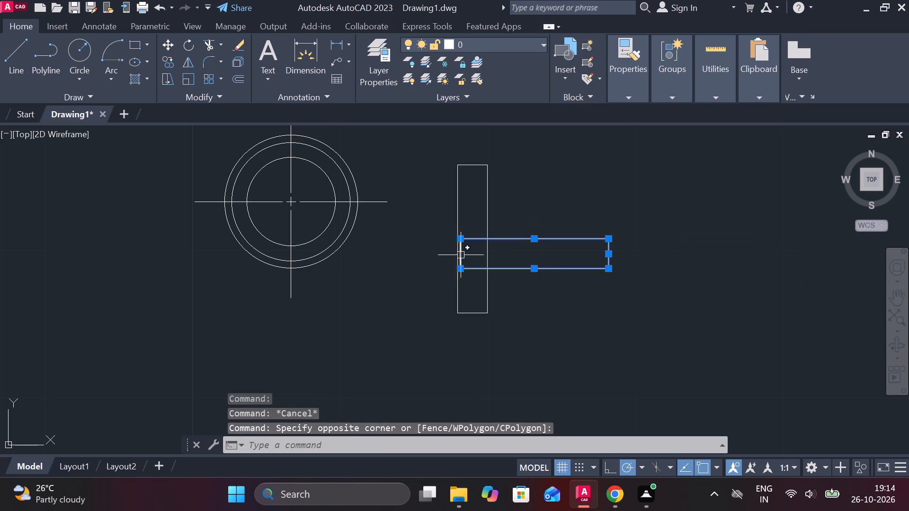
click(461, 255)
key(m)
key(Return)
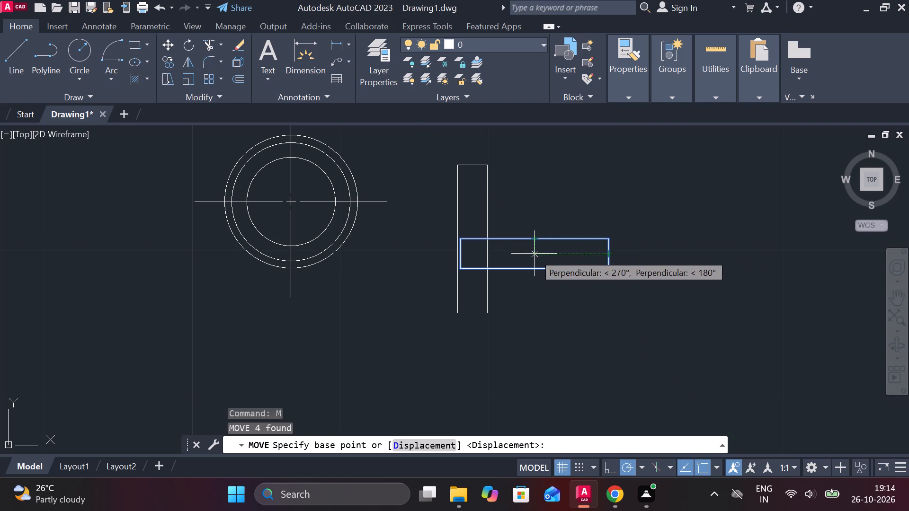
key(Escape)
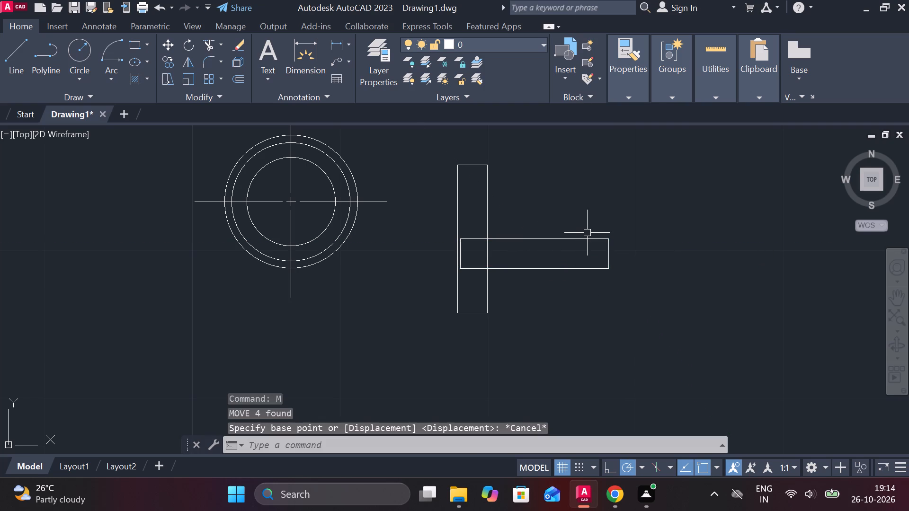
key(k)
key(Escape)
Draw a vertical line across the horizontal rectangle, joining the midpoints of its two long edges.
key(l)
key(Return)
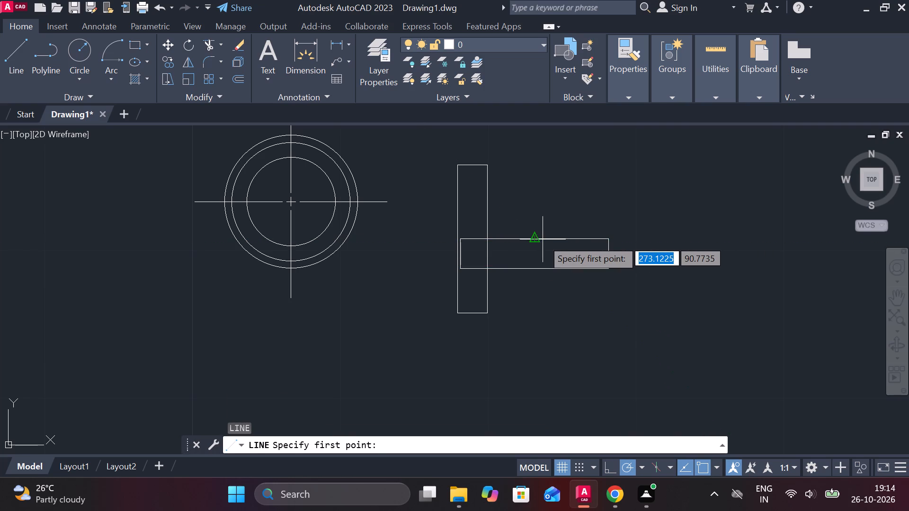
double_click(537, 239)
click(537, 268)
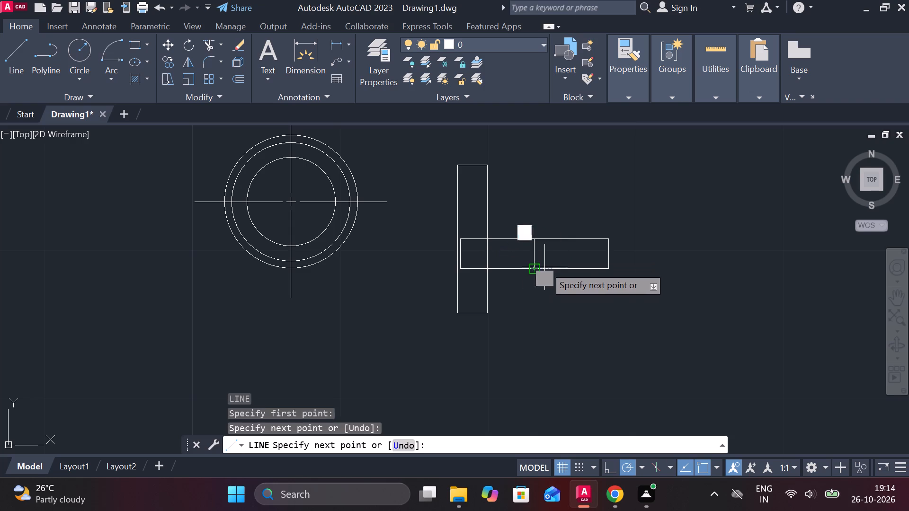
key(Escape)
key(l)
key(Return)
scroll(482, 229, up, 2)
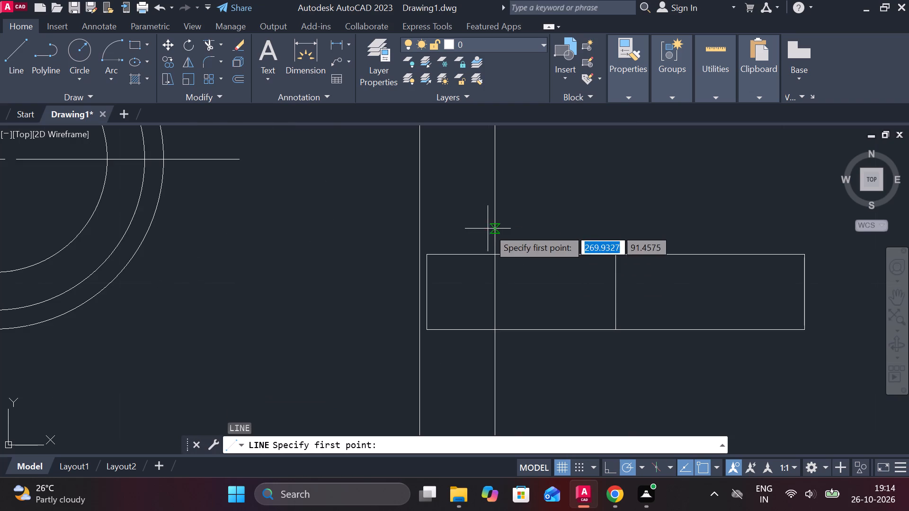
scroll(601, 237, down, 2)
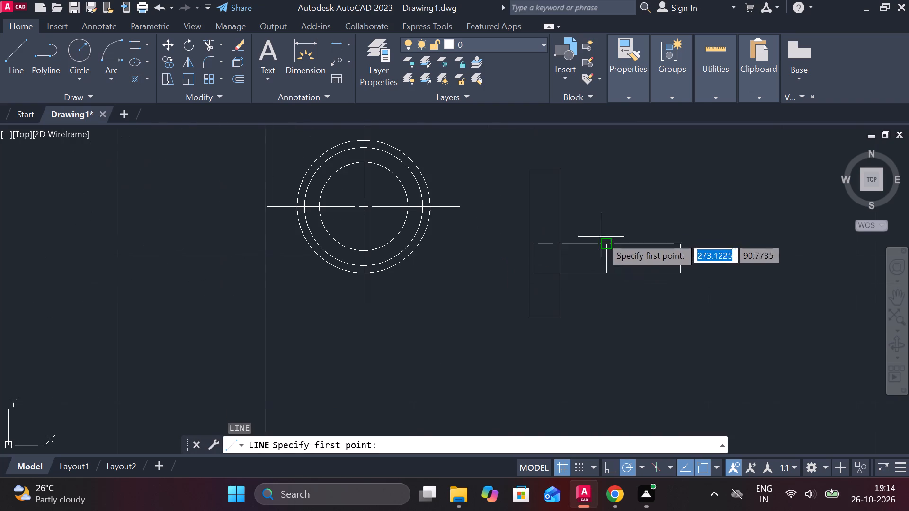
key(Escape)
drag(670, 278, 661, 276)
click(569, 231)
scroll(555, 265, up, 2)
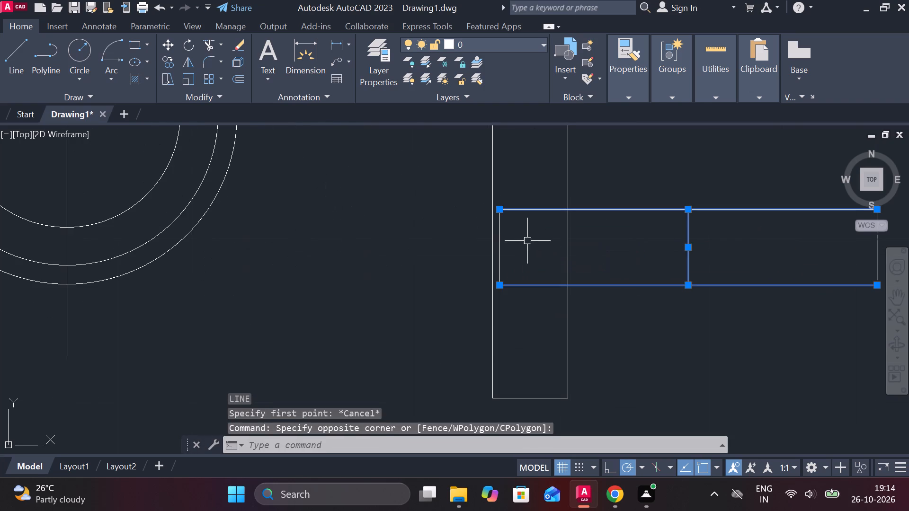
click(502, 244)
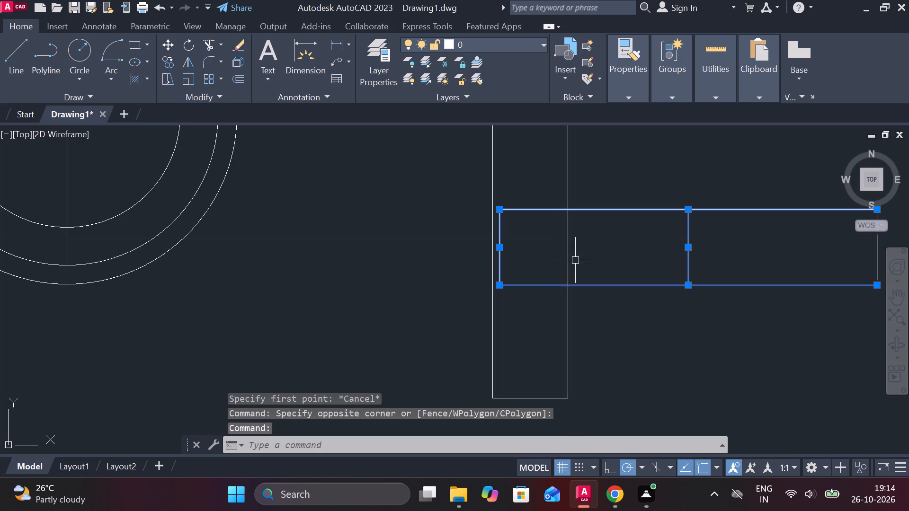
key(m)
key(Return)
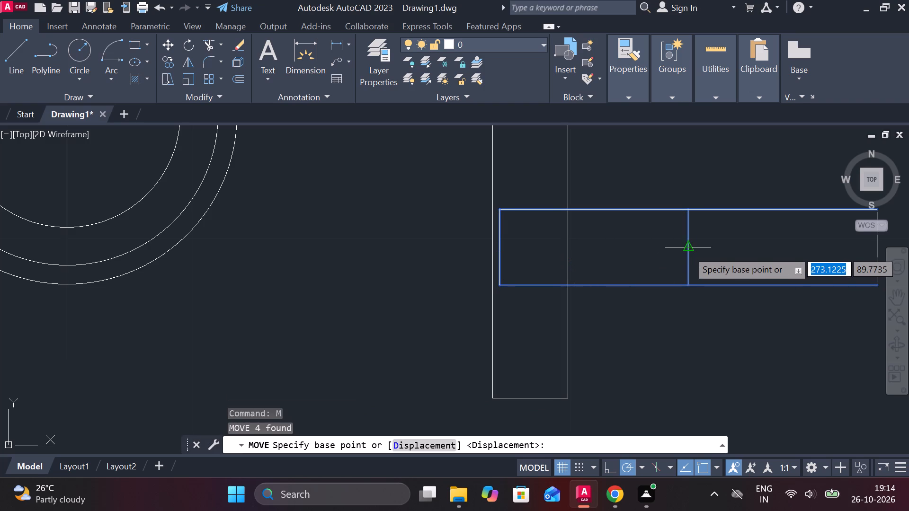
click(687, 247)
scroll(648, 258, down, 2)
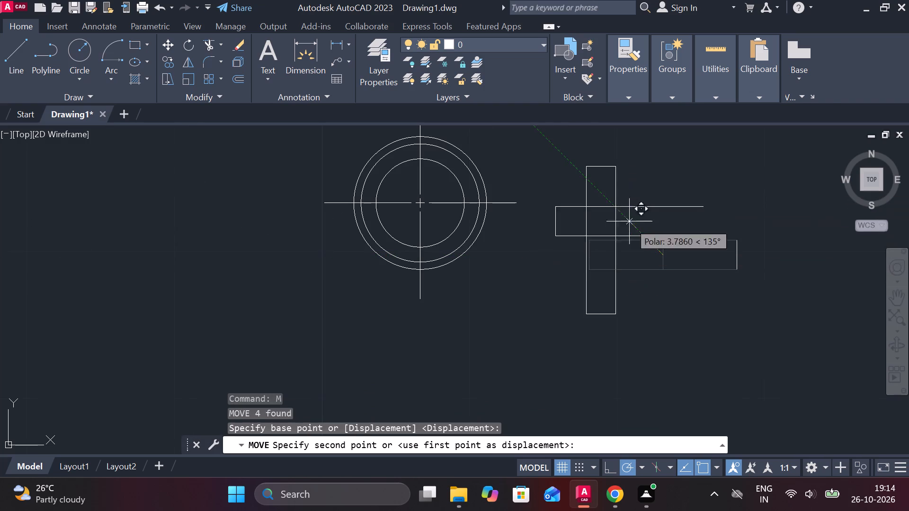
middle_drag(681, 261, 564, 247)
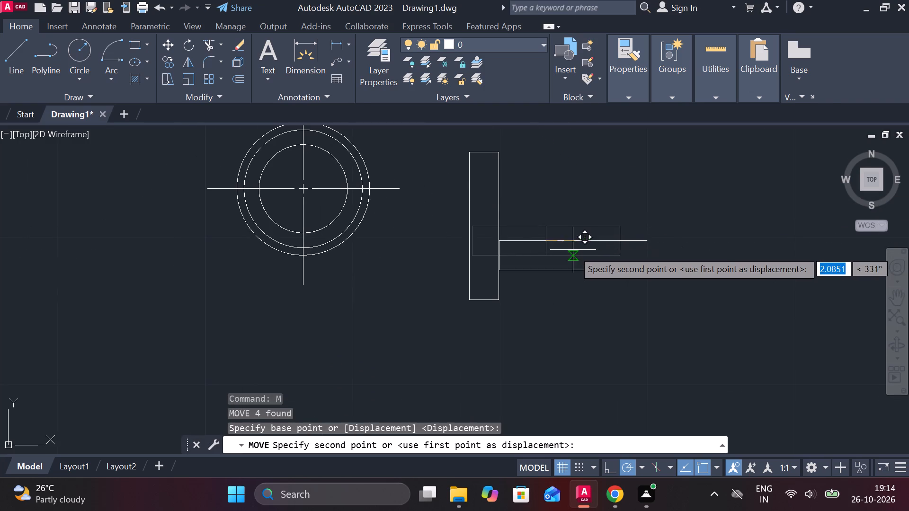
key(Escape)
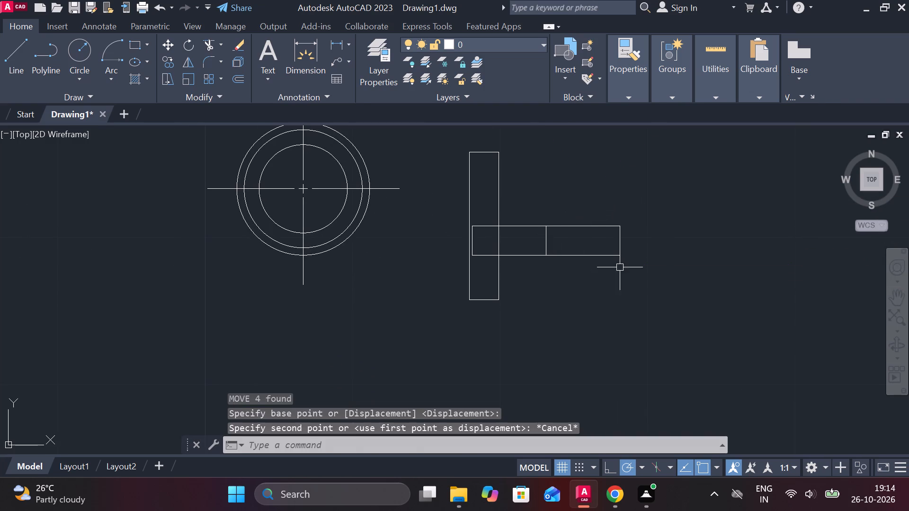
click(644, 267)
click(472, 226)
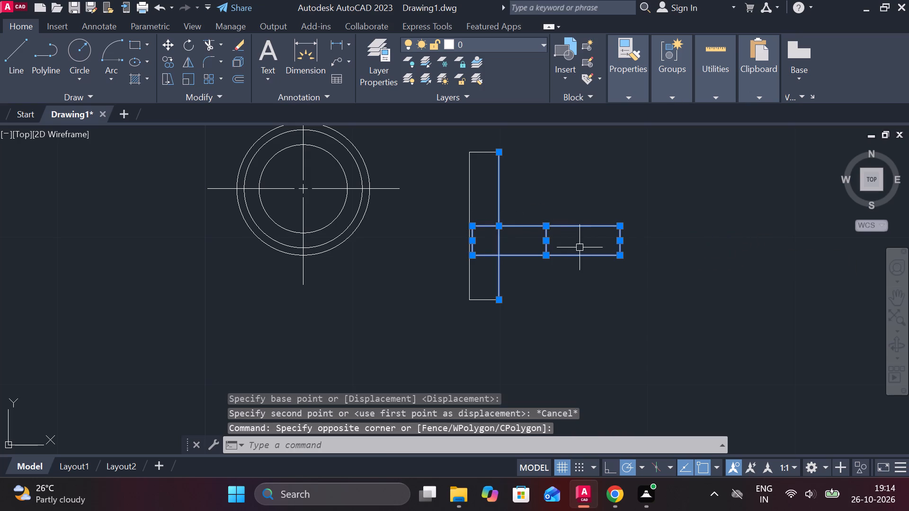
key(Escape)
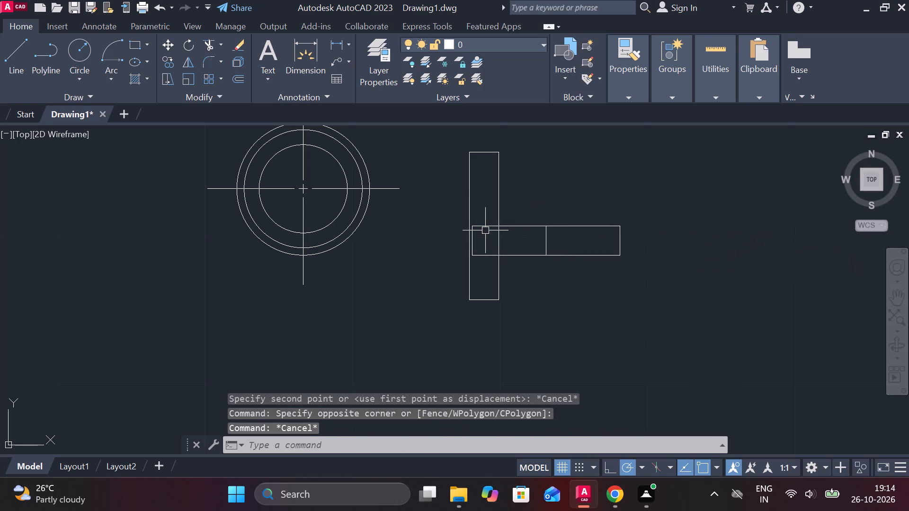
Join the horizontal rectangle's four edges into a single polyline, with its vertical midline included in the selection.
click(472, 238)
click(490, 228)
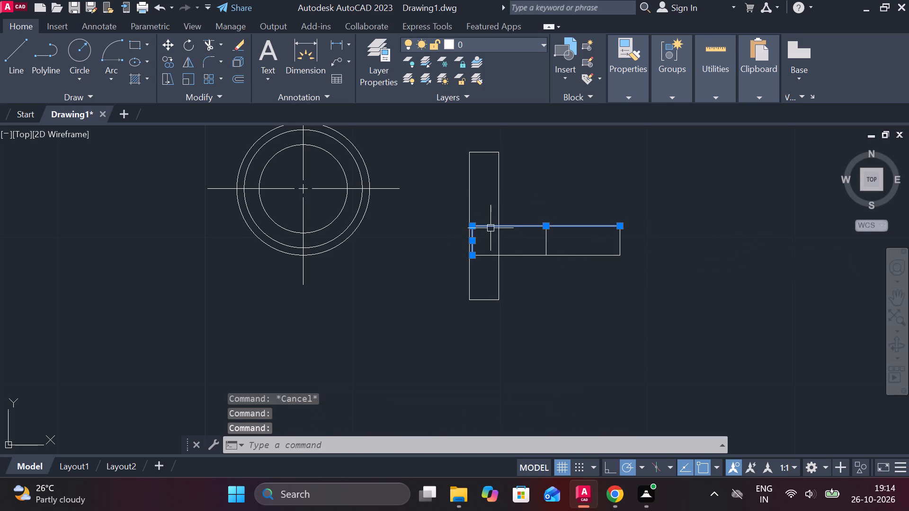
click(517, 253)
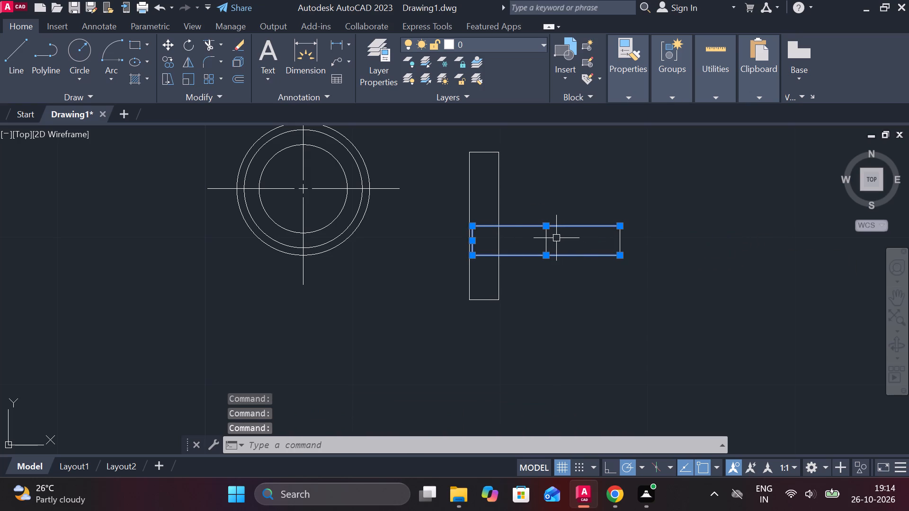
click(545, 240)
click(617, 242)
key(j)
key(Return)
Move the joined horizontal rectangle horizontally to the right until it is clear of the upright rectangle, leaving its old midline behind.
click(620, 257)
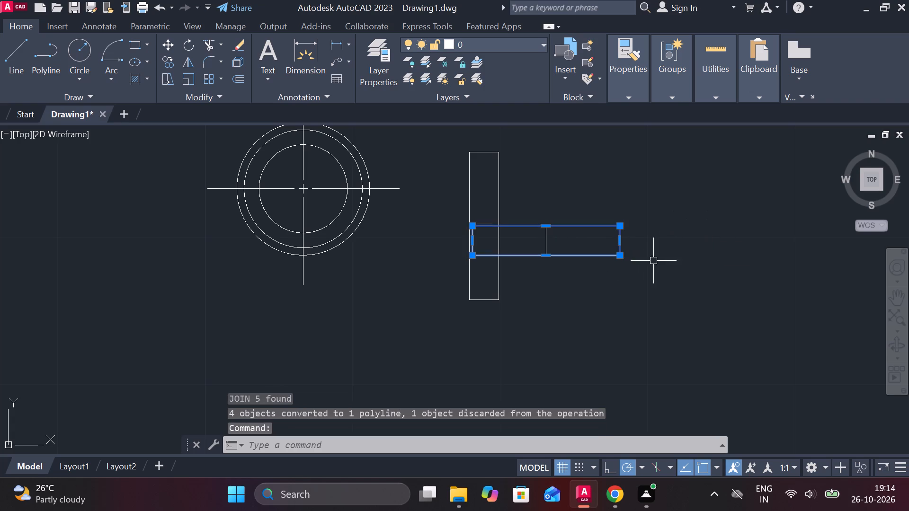
key(m)
key(Return)
drag(664, 264, 677, 264)
click(751, 264)
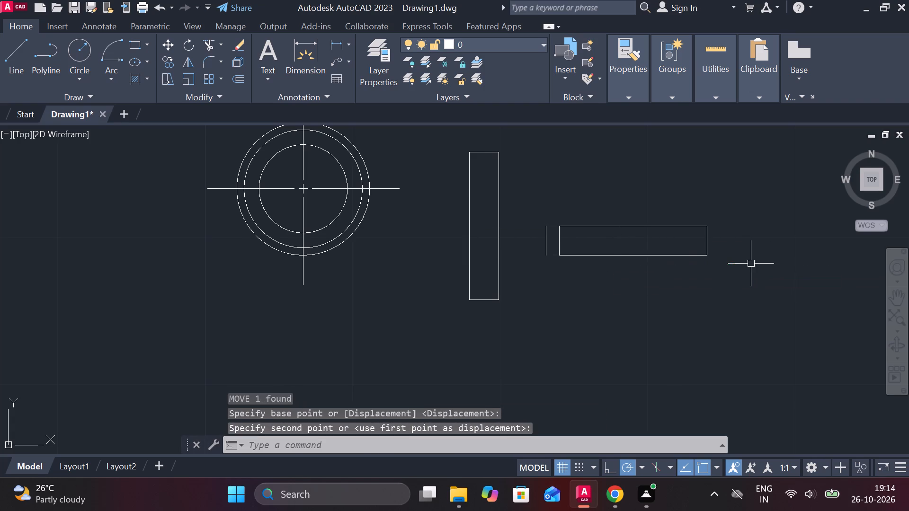
key(Escape)
Draw a horizontal line across the upright rectangle, joining the midpoints of its two long edges.
key(l)
key(Return)
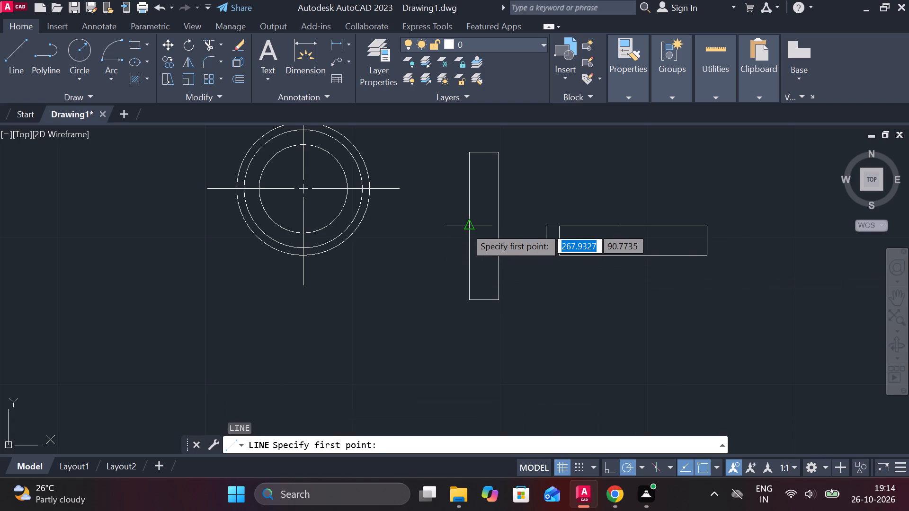
click(465, 226)
click(502, 225)
key(Escape)
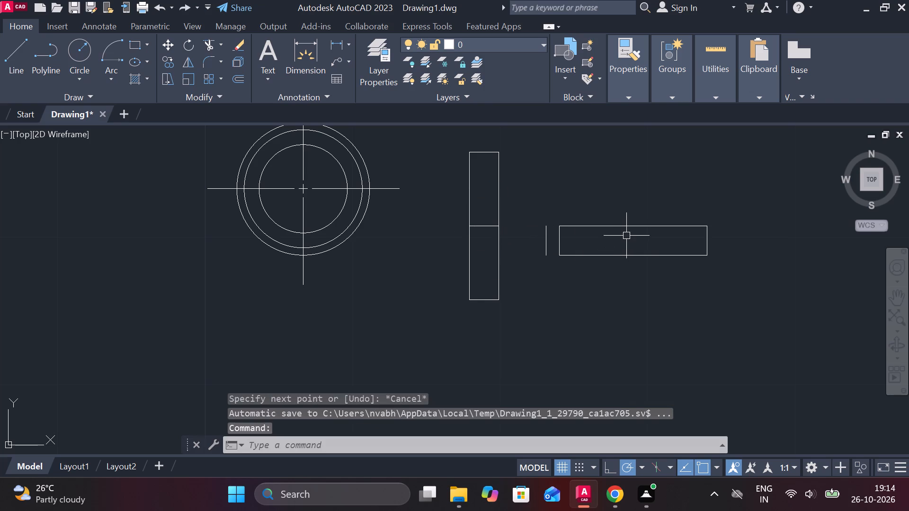
Draw a vertical line across the moved horizontal rectangle, joining the midpoints of its two long edges.
key(l)
key(Return)
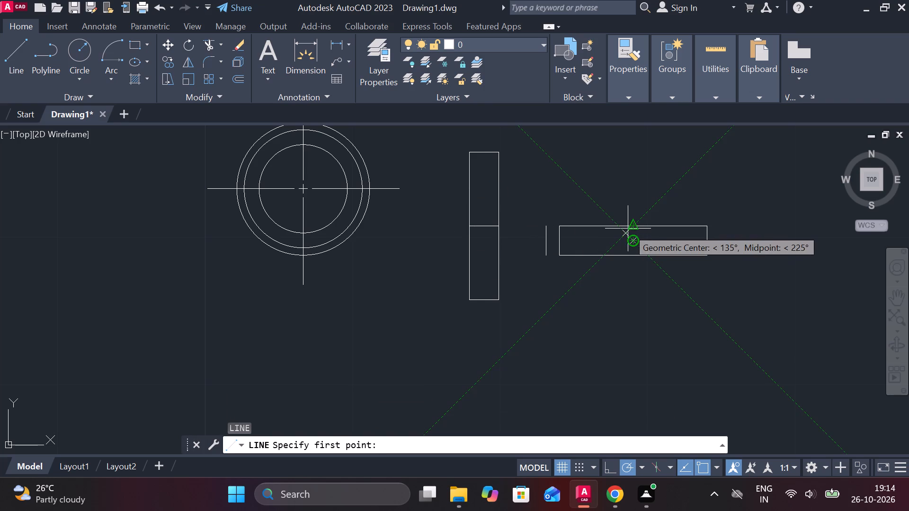
click(633, 224)
click(633, 252)
key(Escape)
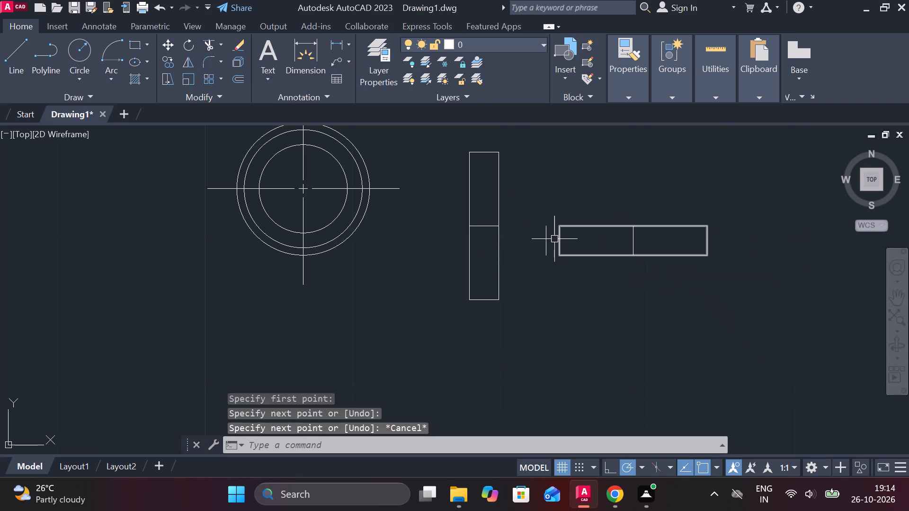
Erase the leftover short vertical line between the upright and horizontal rectangles.
click(545, 237)
key(r)
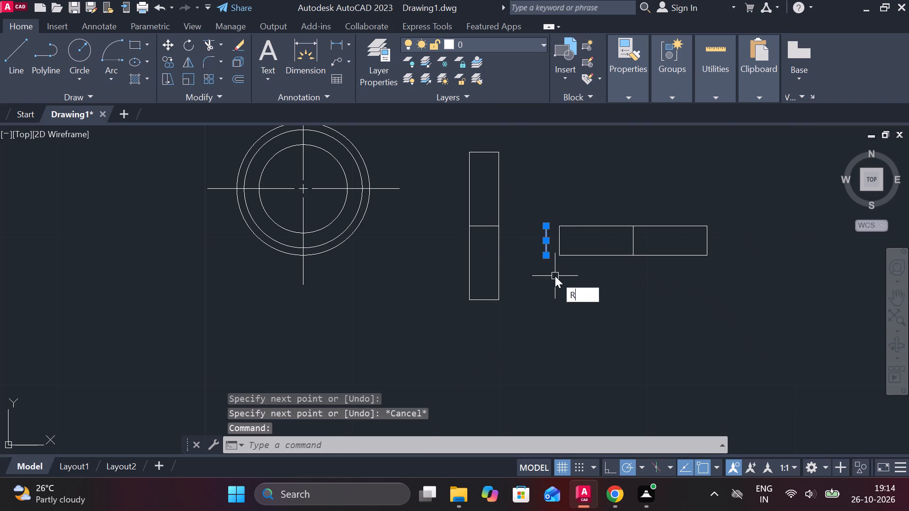
key(BackSpace)
text(E)
key(space)
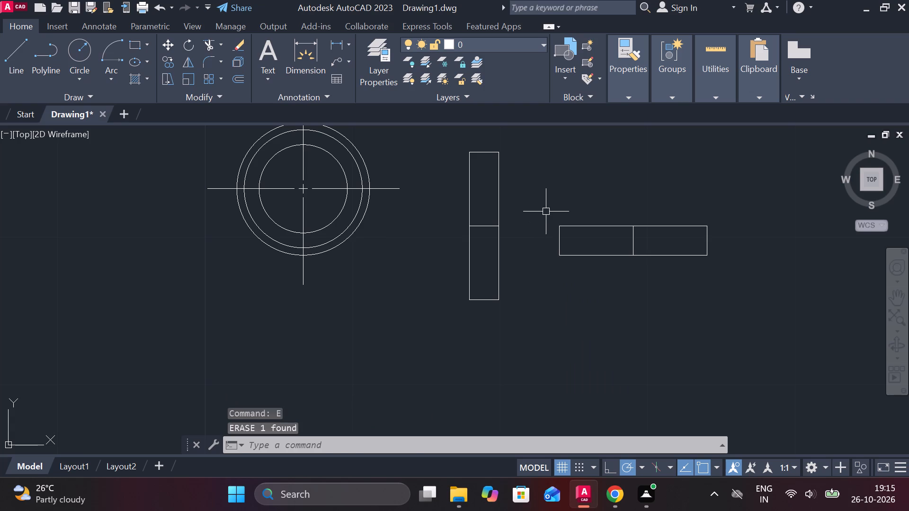
Move the horizontal rectangle and its midline from its centre onto the midpoint of the upright rectangle's midline, forming a cross.
click(546, 211)
click(732, 280)
key(m)
key(Return)
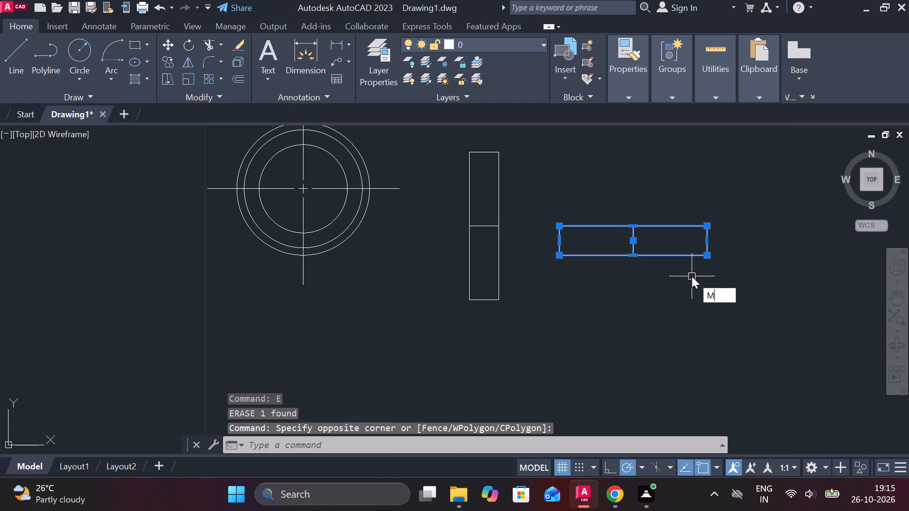
click(631, 238)
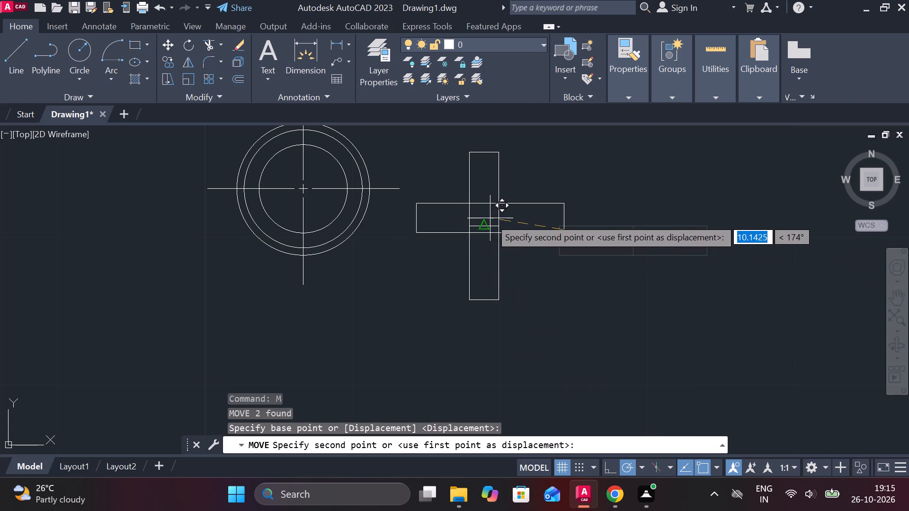
click(482, 224)
Move the whole cross of rectangles from its centre point onto the centre of the concentric circles.
scroll(521, 224, down, 1)
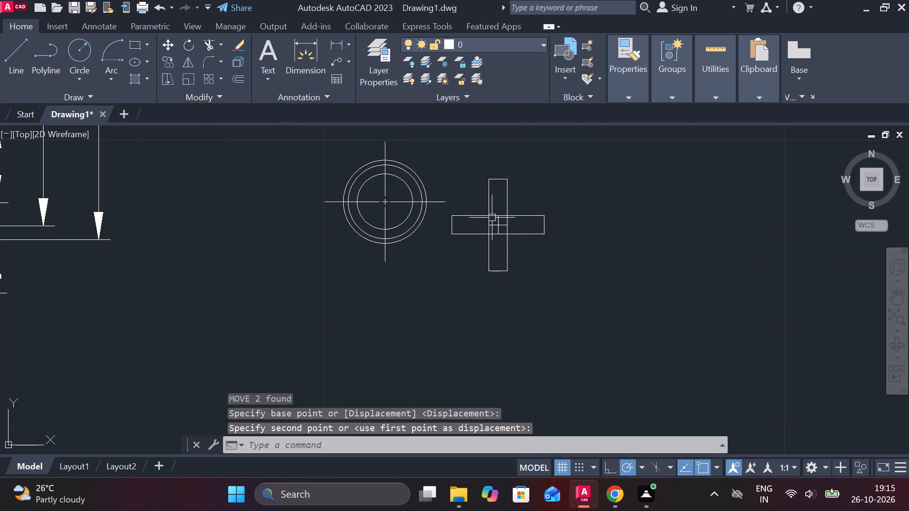
click(560, 288)
click(458, 164)
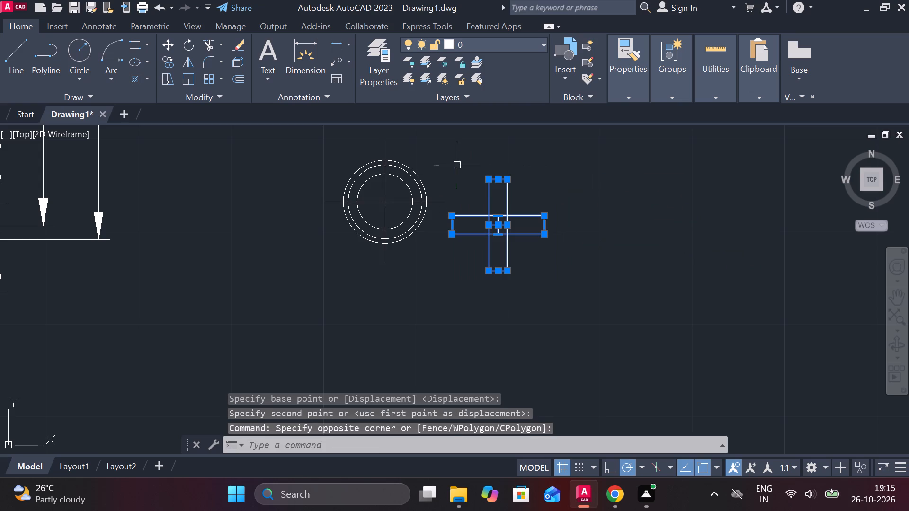
key(m)
key(Return)
scroll(519, 225, up, 2)
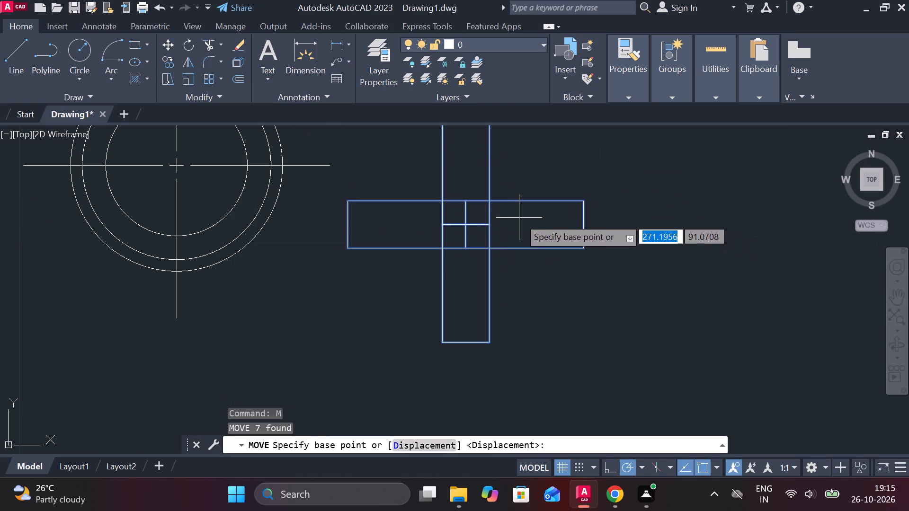
click(463, 224)
scroll(490, 227, down, 1)
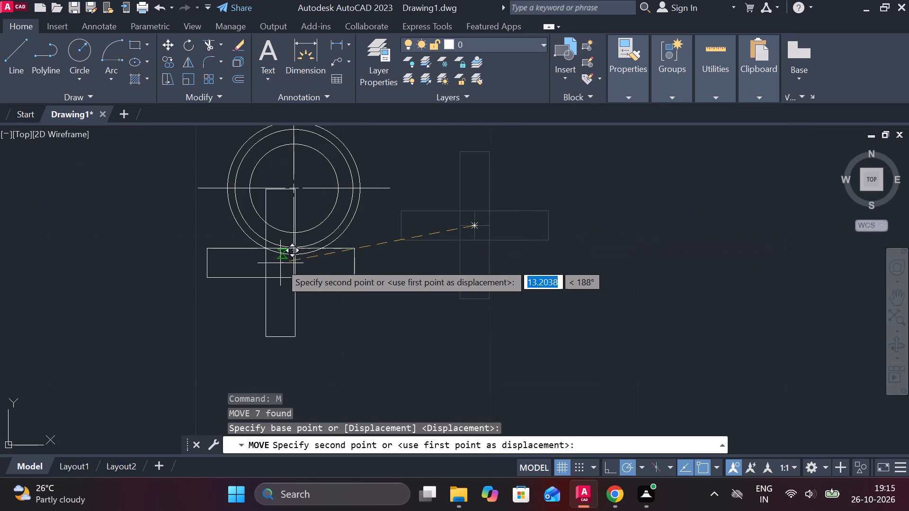
middle_drag(279, 260, 345, 279)
scroll(356, 206, up, 2)
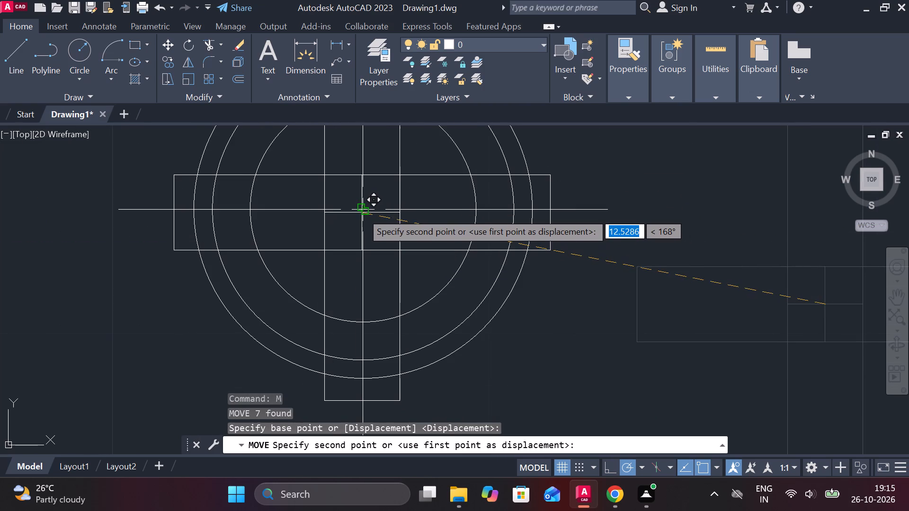
click(362, 211)
Trim away the upper end of the upright rectangle where it projects beyond the outer circle.
scroll(386, 212, down, 1)
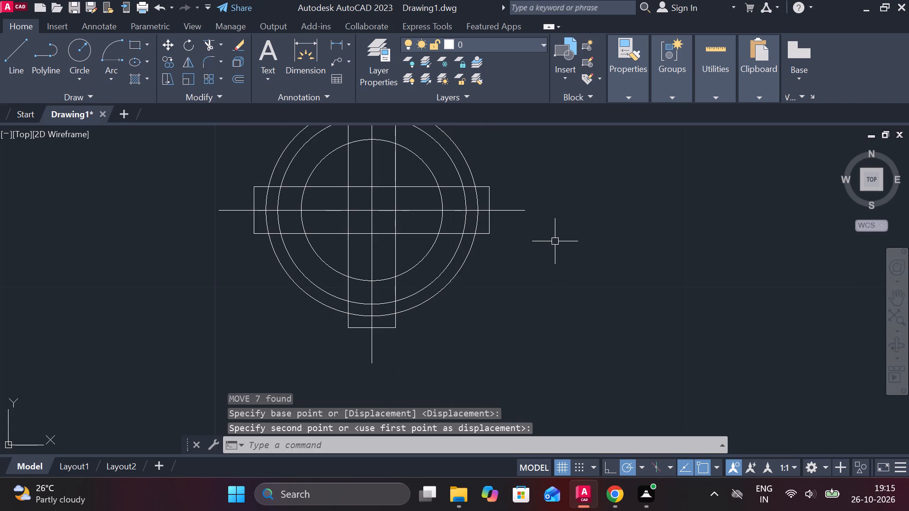
key(Escape)
text(TR)
key(space)
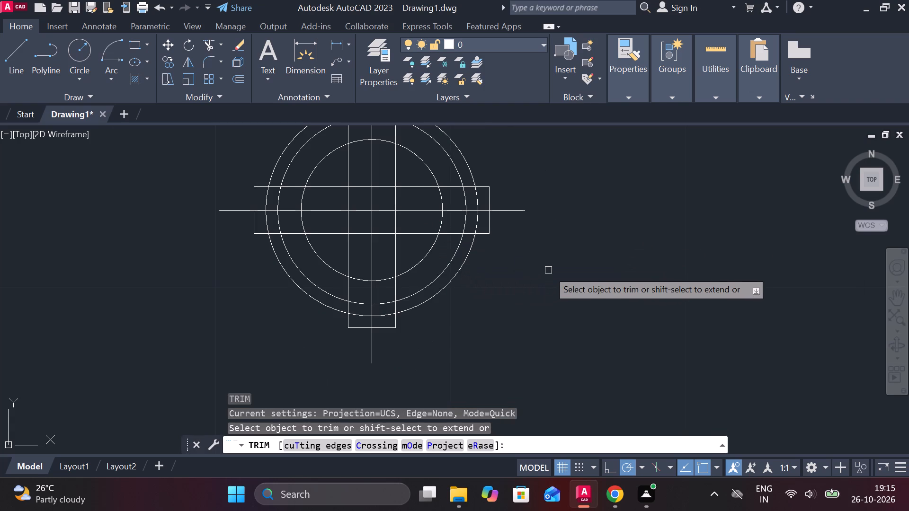
middle_drag(542, 249, 571, 358)
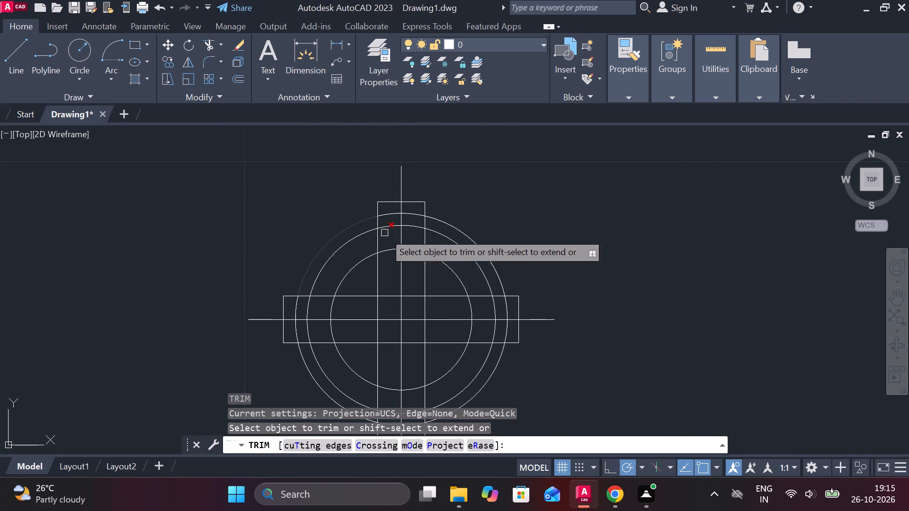
scroll(384, 210, up, 1)
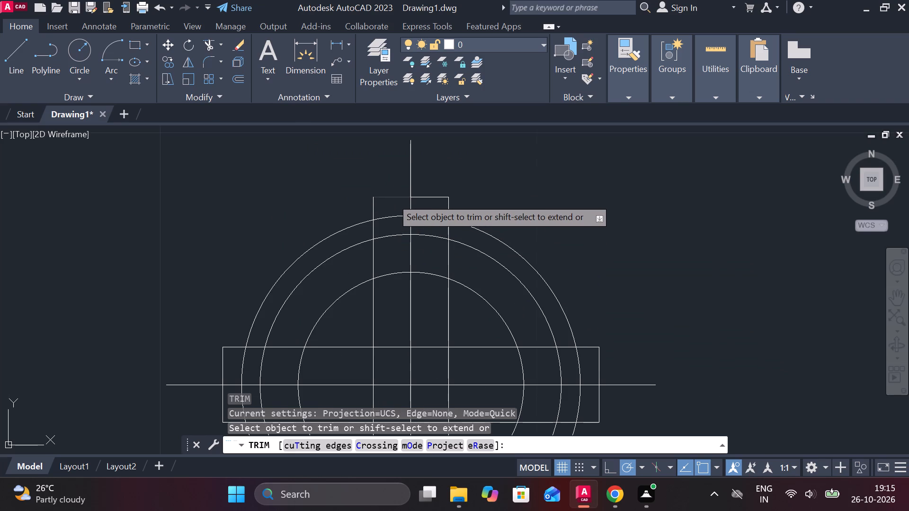
click(392, 198)
drag(365, 201, 380, 210)
click(424, 198)
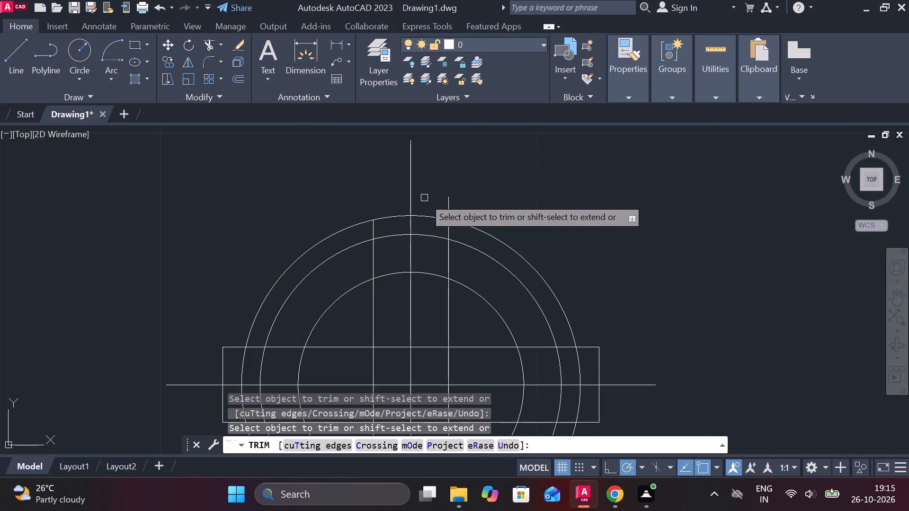
click(446, 201)
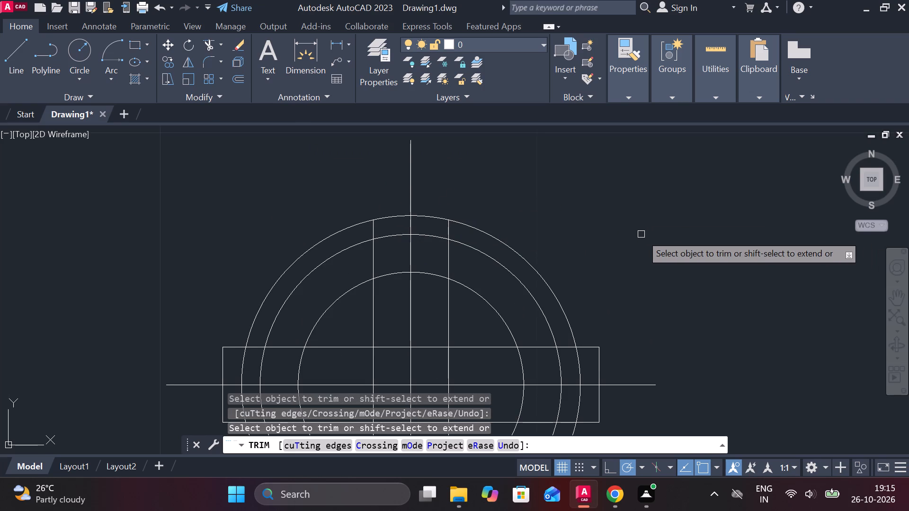
Trim the outer circle's top arc between the upright edges, and those edges between the middle and inner circles, to form the top notch.
click(385, 215)
click(427, 215)
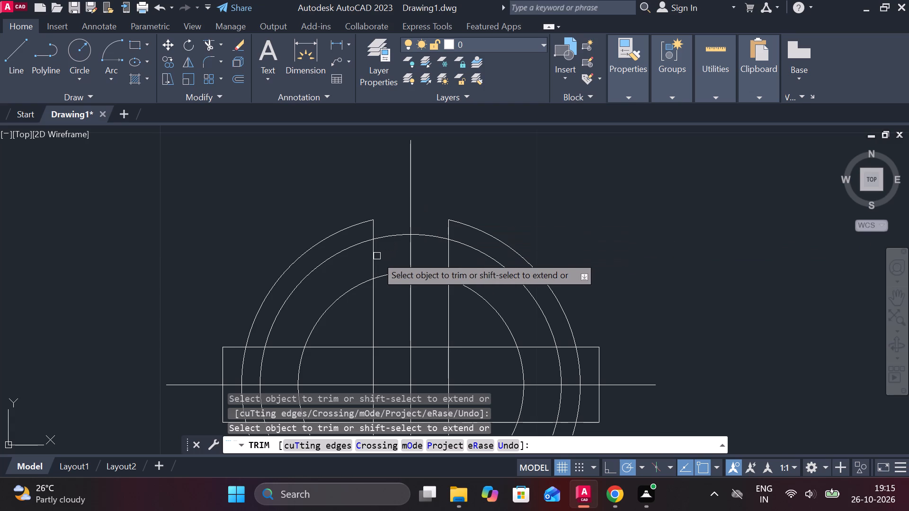
click(374, 251)
click(451, 254)
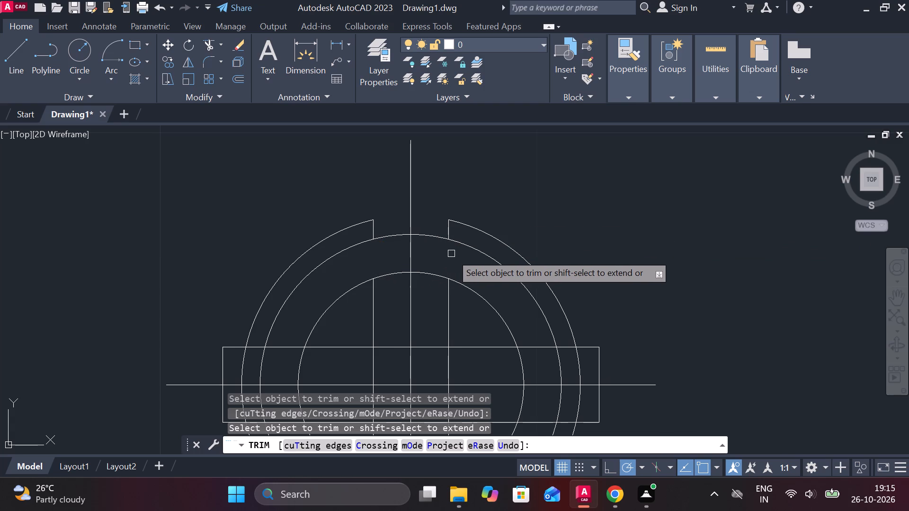
scroll(616, 254, down, 1)
key(Escape)
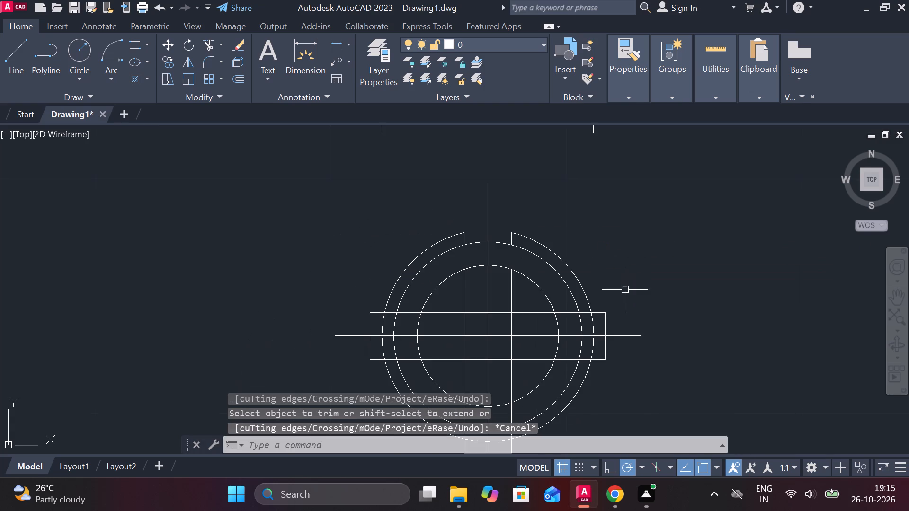
Erase the horizontal rectangle and the two leftover upright edges crossing the inner circle.
click(602, 315)
text(E)
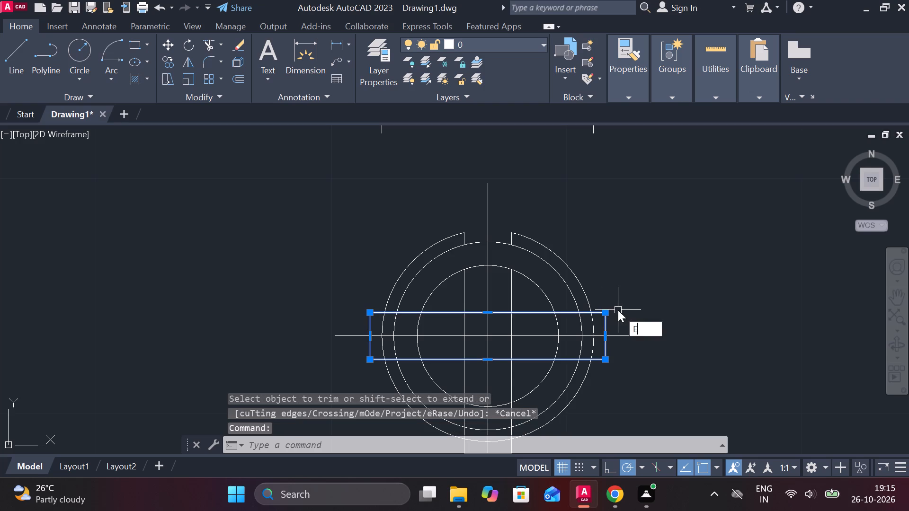
key(space)
click(512, 307)
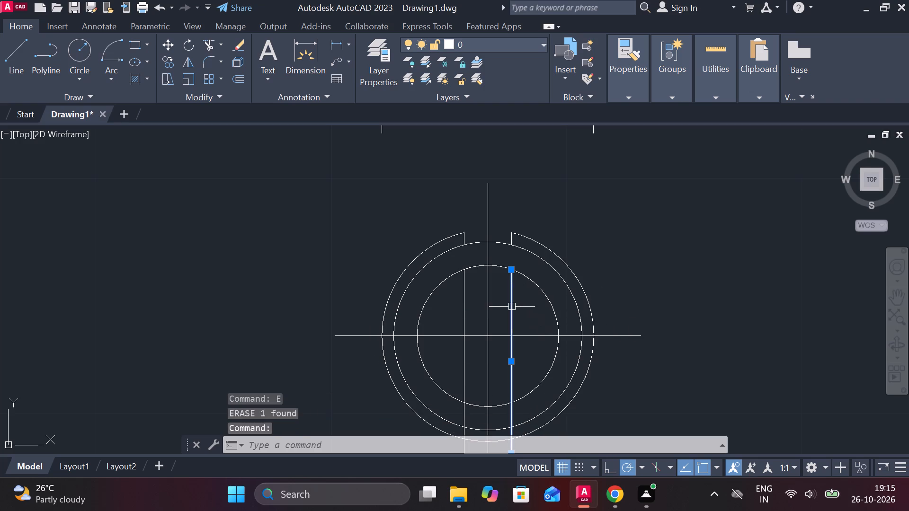
click(463, 304)
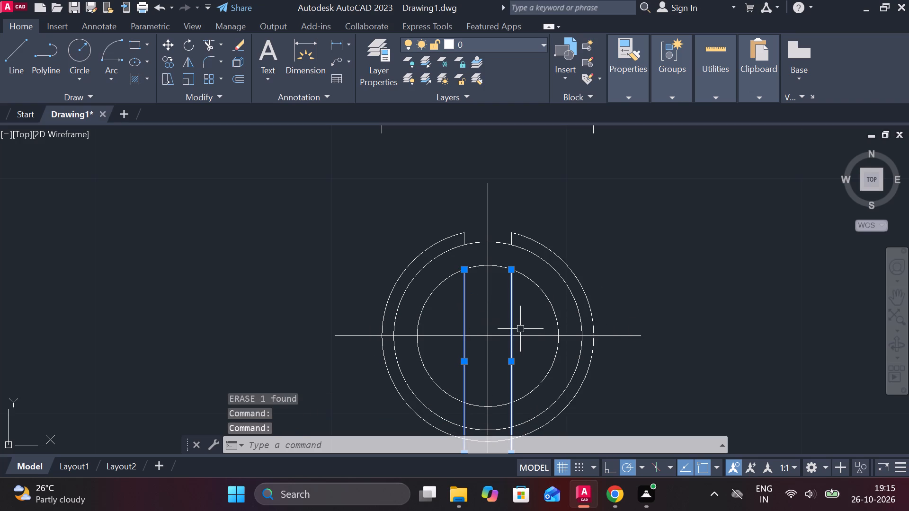
text(E)
key(space)
Polar-array the top notch's two short edges around the circles' centre with 4 items over 360 degrees.
scroll(511, 226, up, 2)
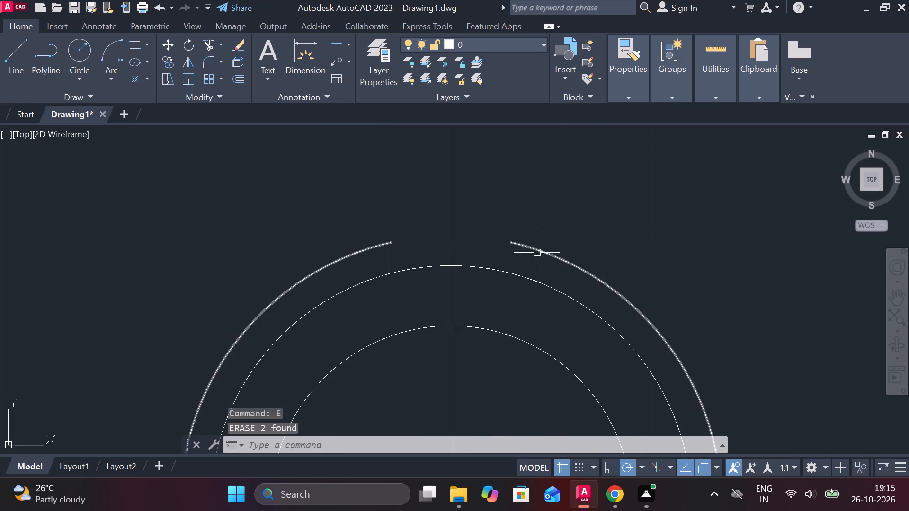
click(511, 253)
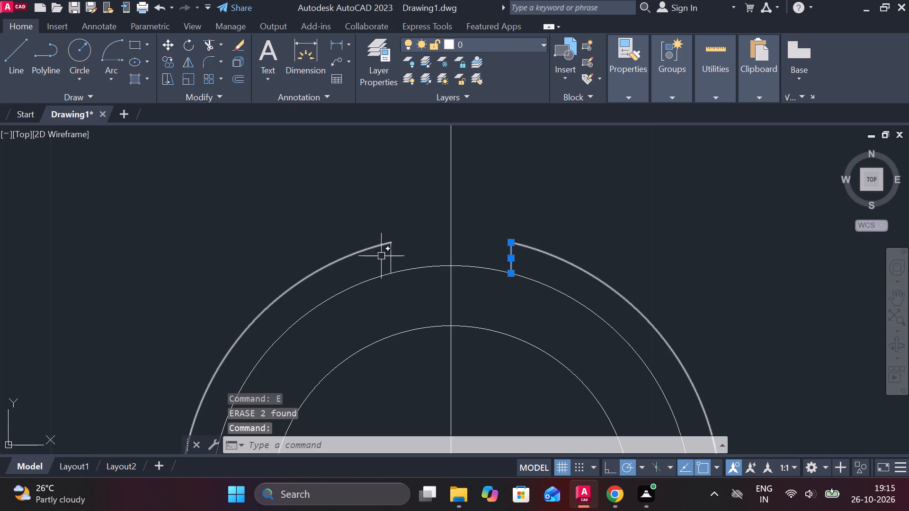
click(391, 256)
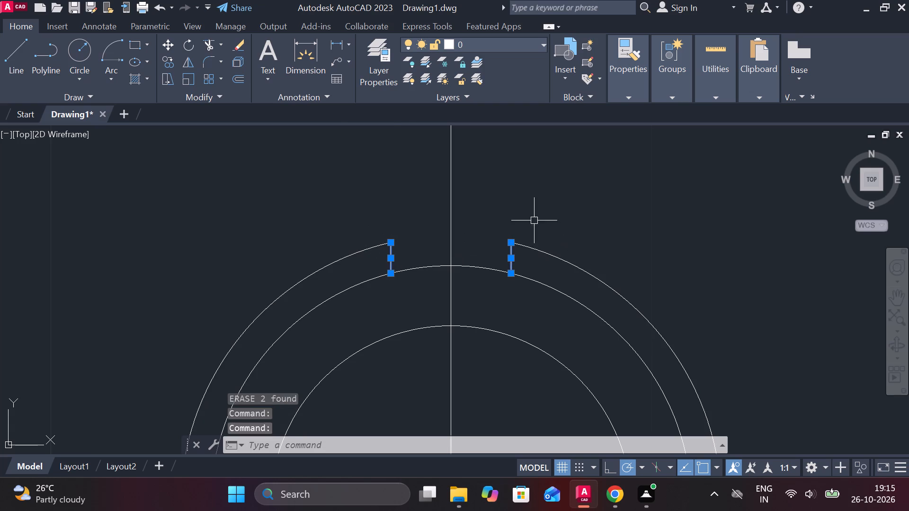
click(221, 76)
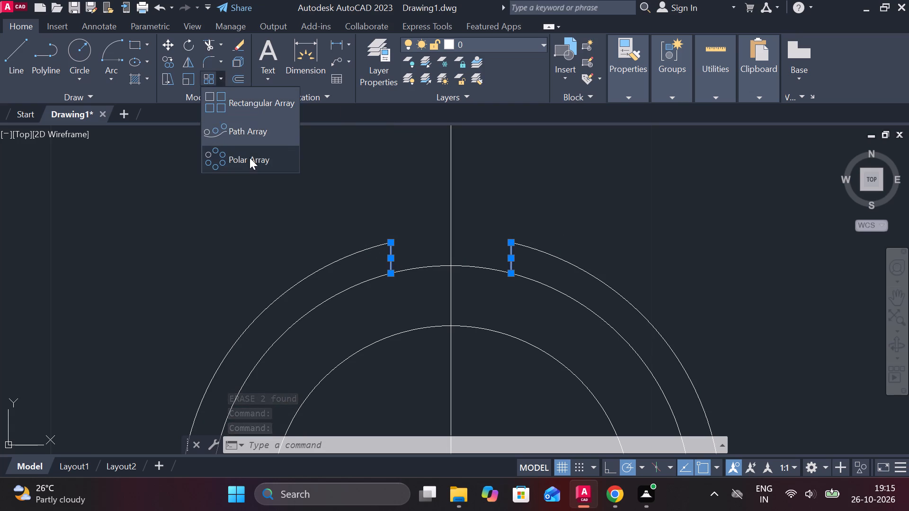
click(250, 158)
scroll(508, 236, down, 1)
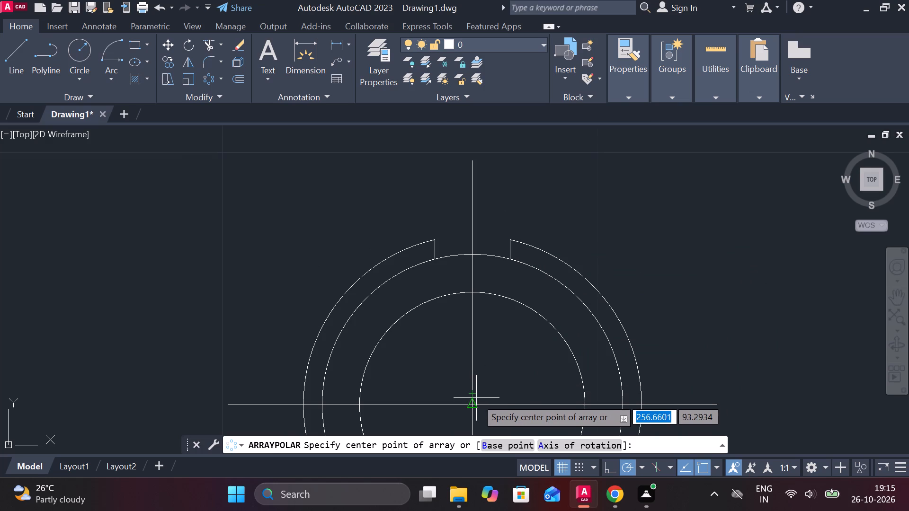
click(475, 402)
middle_drag(486, 384, 474, 284)
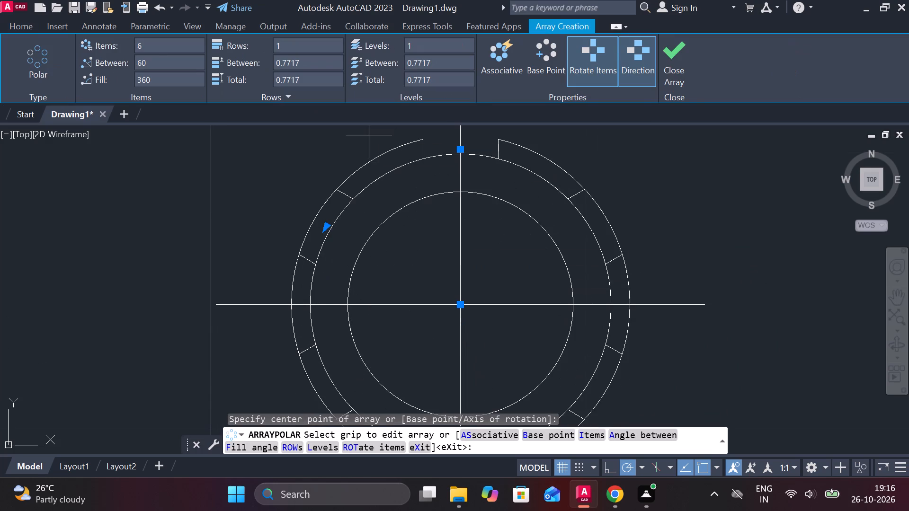
click(154, 53)
key(4)
key(Return)
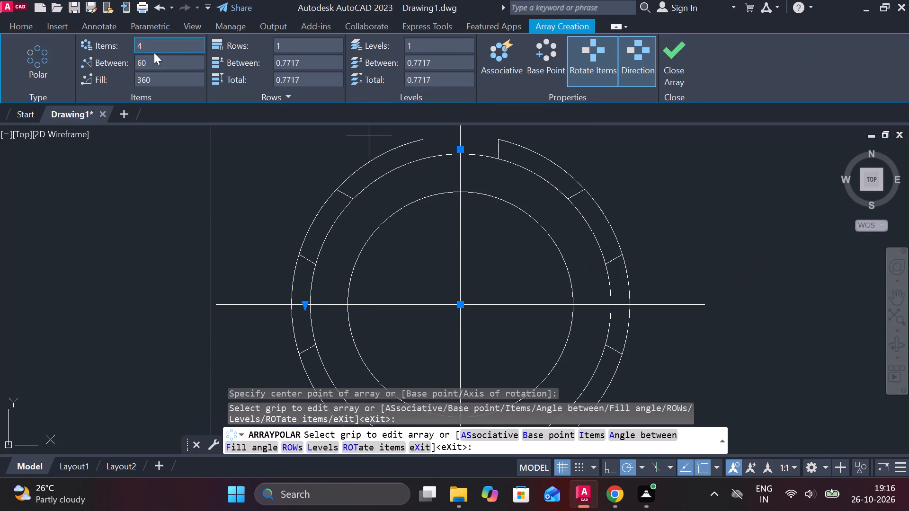
click(684, 68)
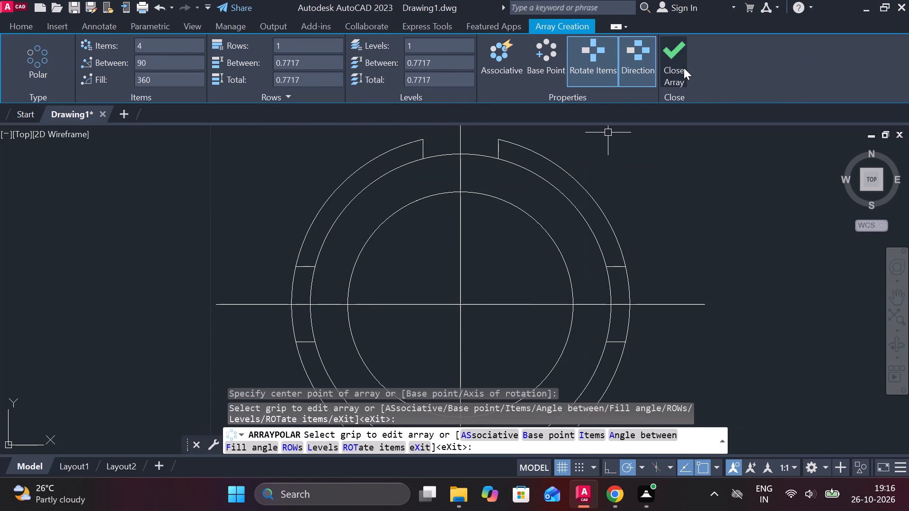
Trim the outer circle's arcs between the arrayed edges to open the notches on both sides of the ring.
text(TR)
key(space)
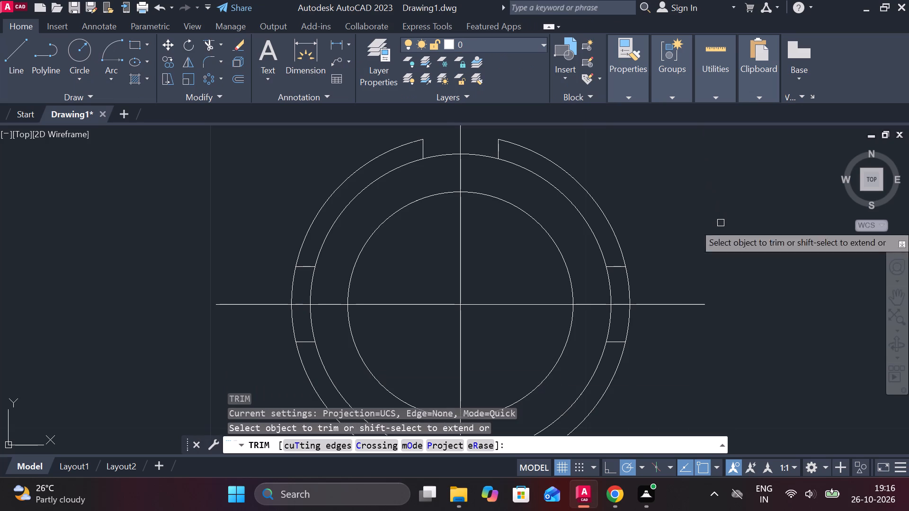
click(627, 331)
click(625, 288)
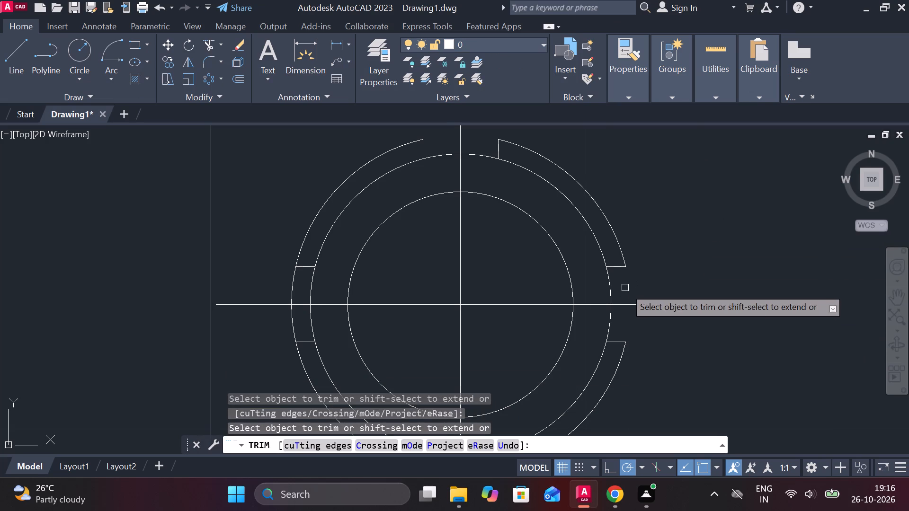
click(292, 282)
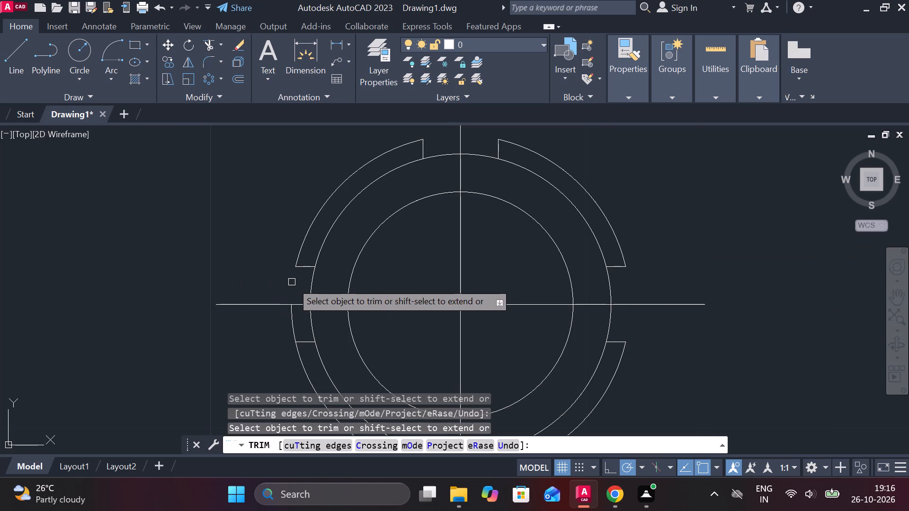
click(291, 321)
Remove the leftover horizontal line below the ring and trim the outer circle's bottom arc to open the bottom notch.
middle_drag(287, 320, 263, 173)
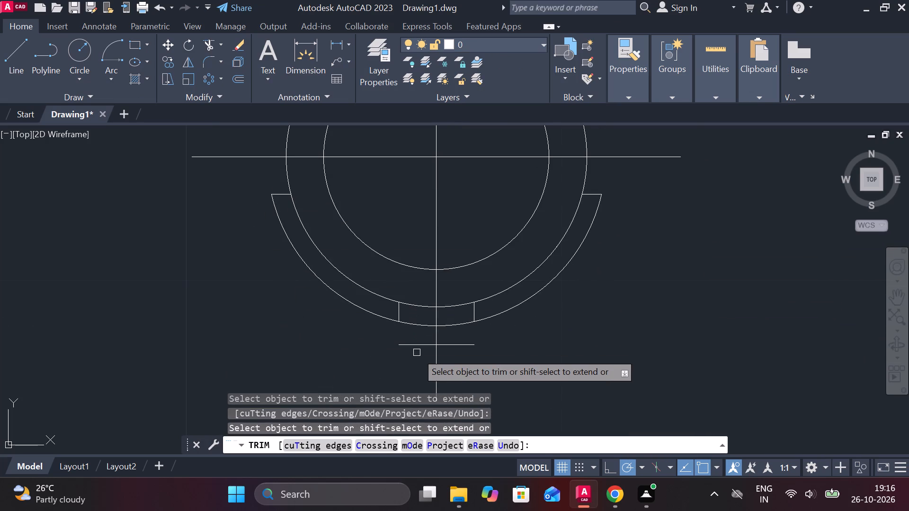
click(409, 348)
click(458, 348)
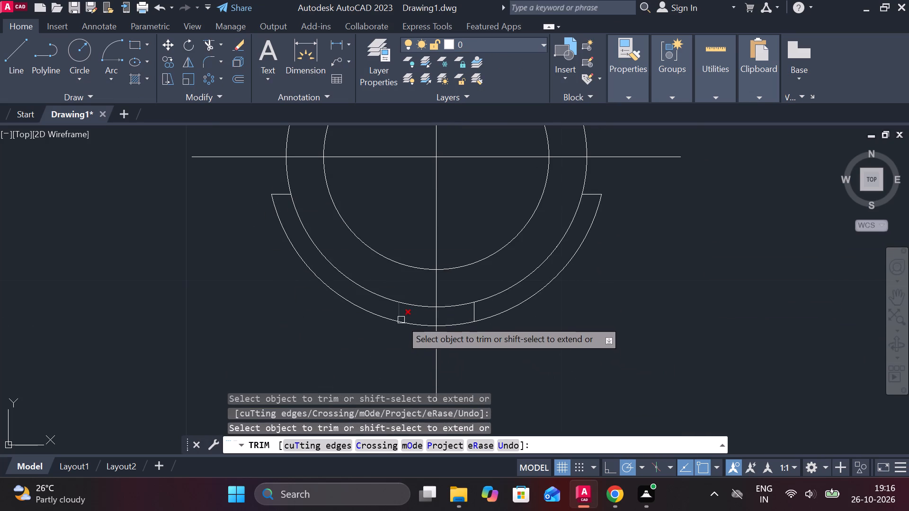
click(408, 323)
click(450, 326)
scroll(603, 296, down, 2)
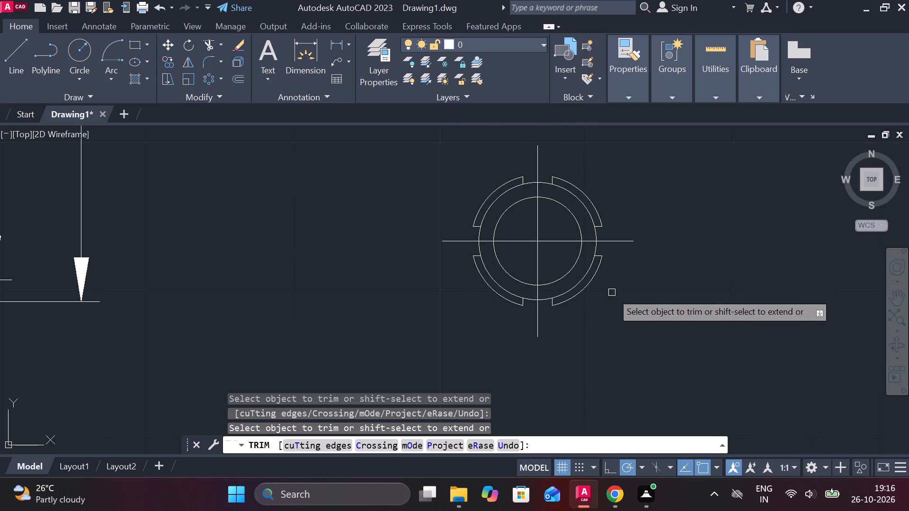
middle_drag(600, 274, 554, 278)
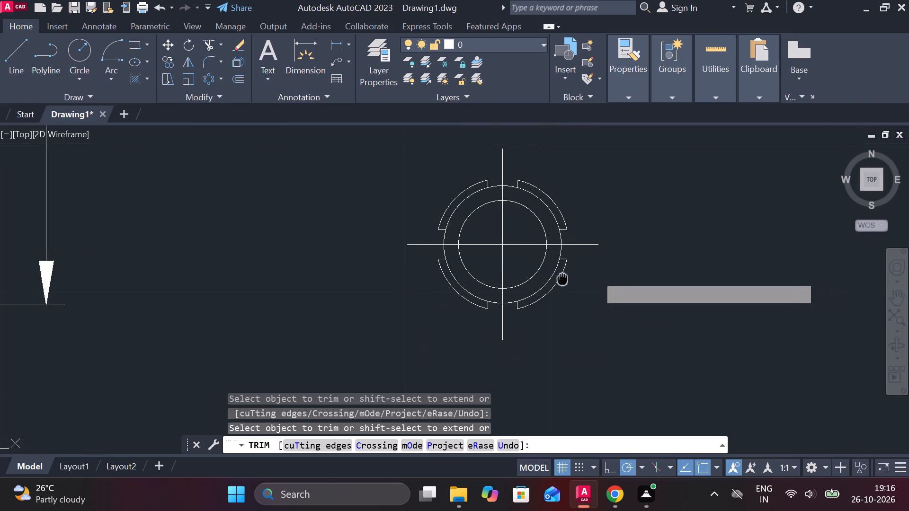
middle_drag(554, 278, 538, 280)
key(Escape)
Add a vertical linear dimension across the middle circle's diameter, placed to the right of the circular view.
click(338, 46)
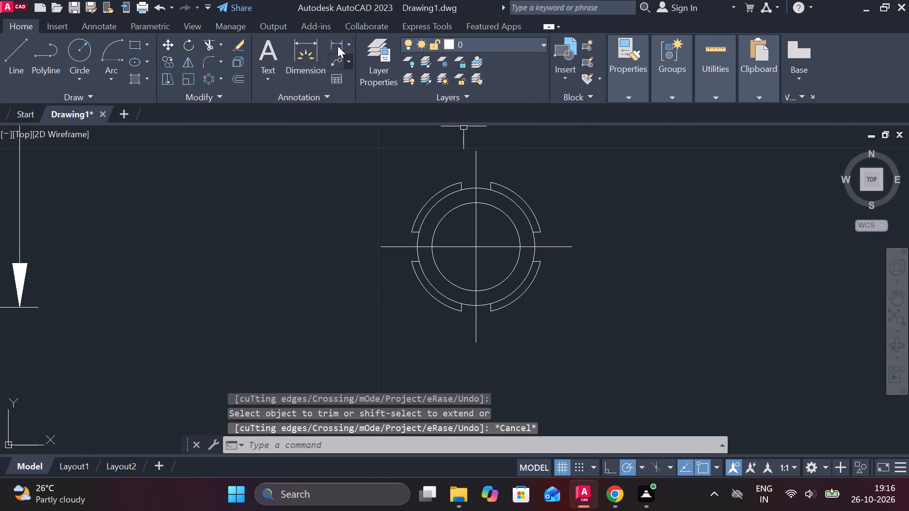
click(482, 191)
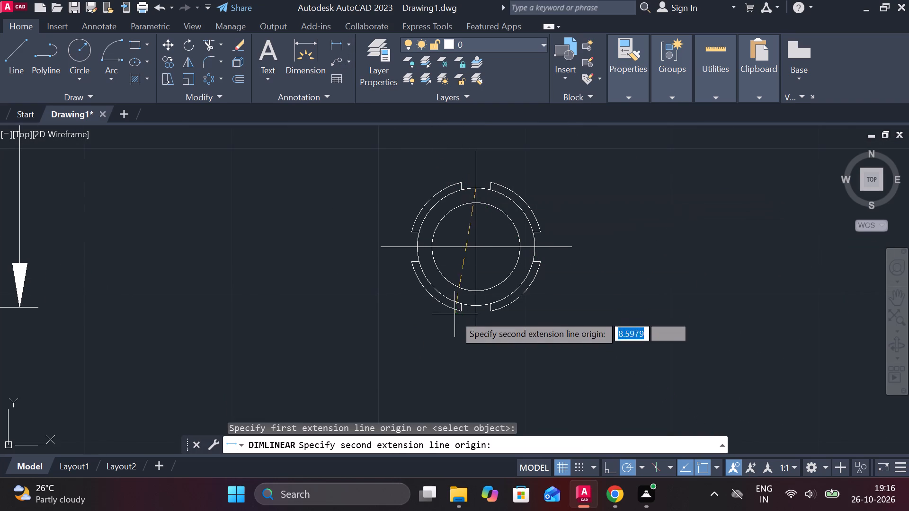
click(479, 305)
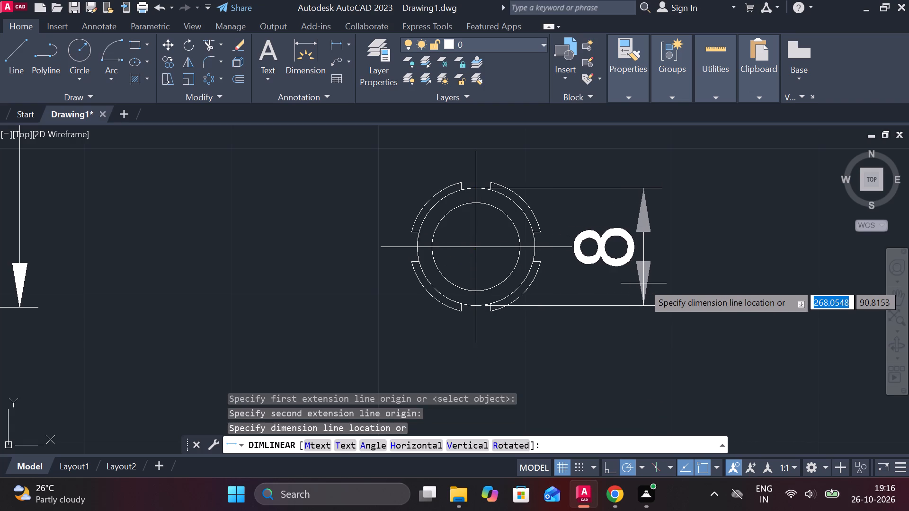
click(625, 286)
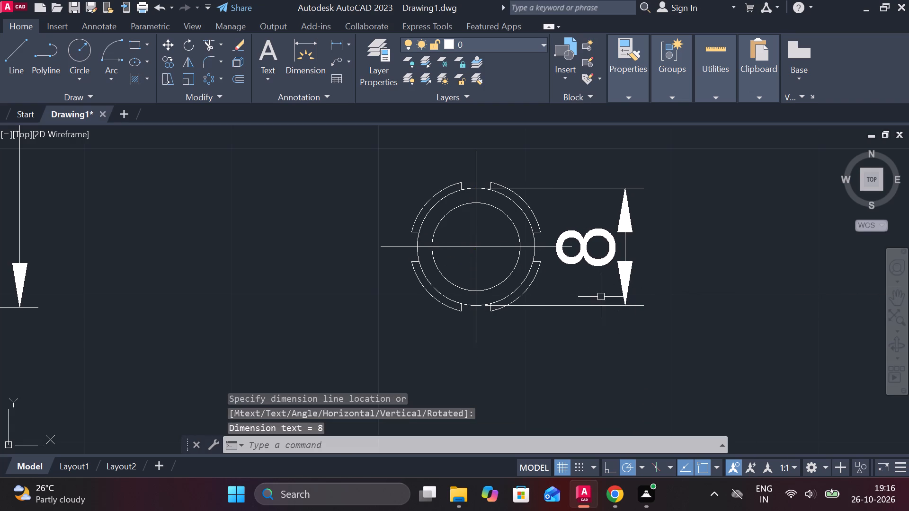
Add a horizontal linear dimension for the bottom notch's width, placed below the circular view.
key(space)
click(464, 315)
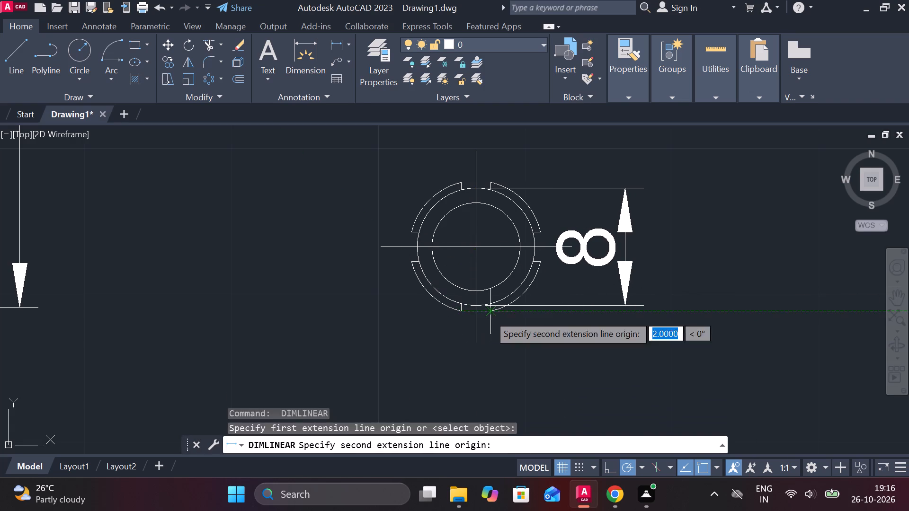
click(489, 315)
middle_drag(483, 346, 479, 285)
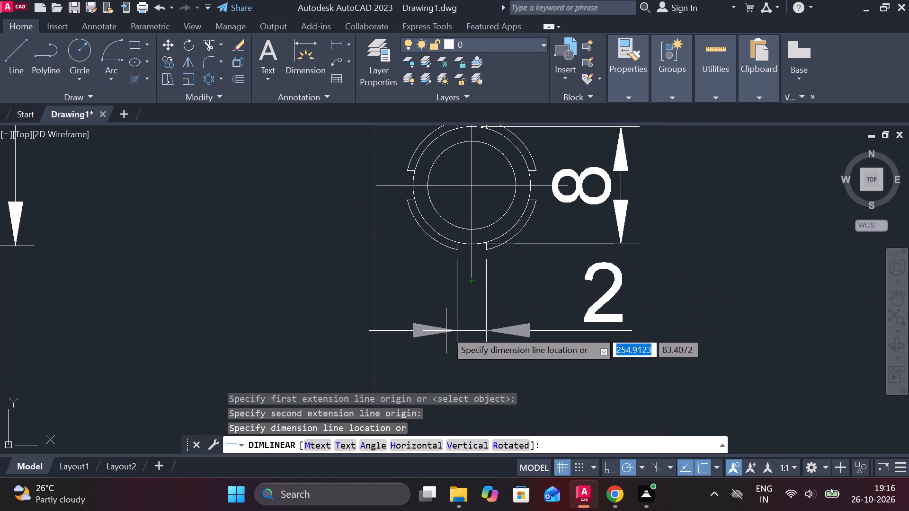
click(446, 331)
Add a vertical linear dimension for the left notch's width, placed to the left of the circular view.
middle_drag(445, 294, 445, 362)
key(space)
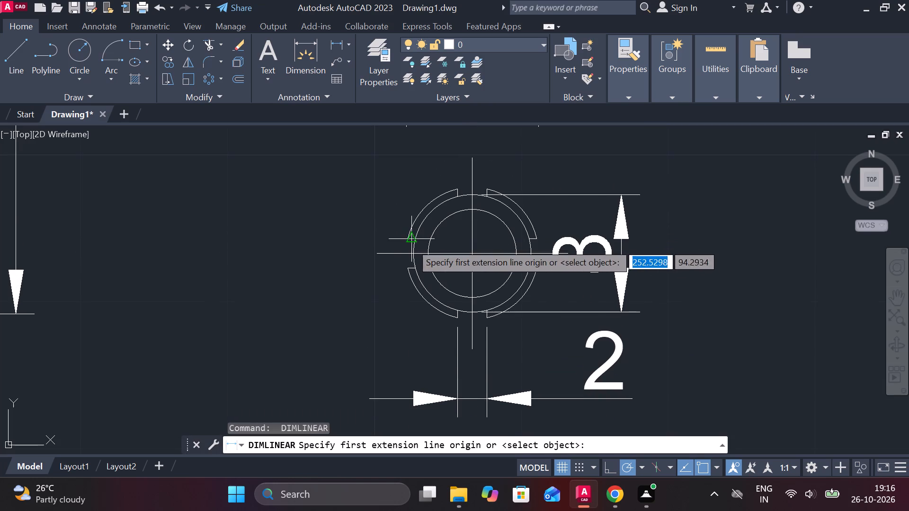
click(411, 243)
click(408, 266)
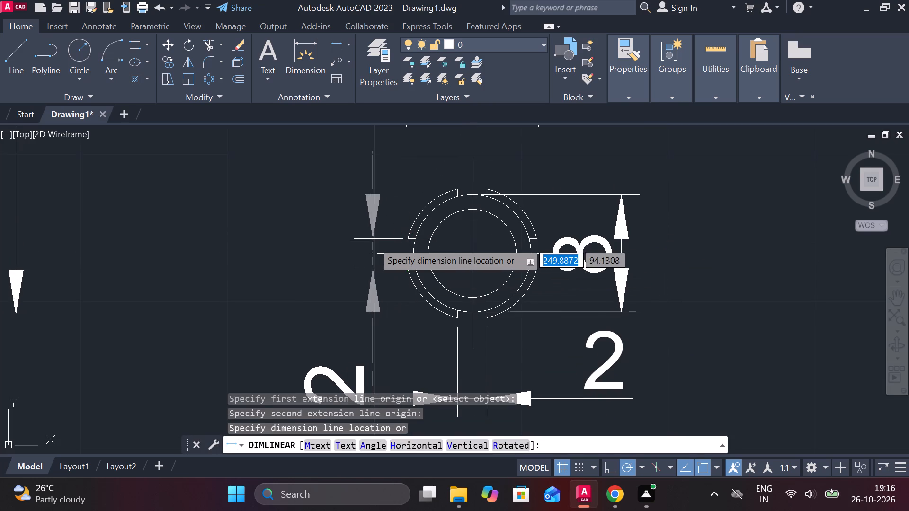
click(373, 241)
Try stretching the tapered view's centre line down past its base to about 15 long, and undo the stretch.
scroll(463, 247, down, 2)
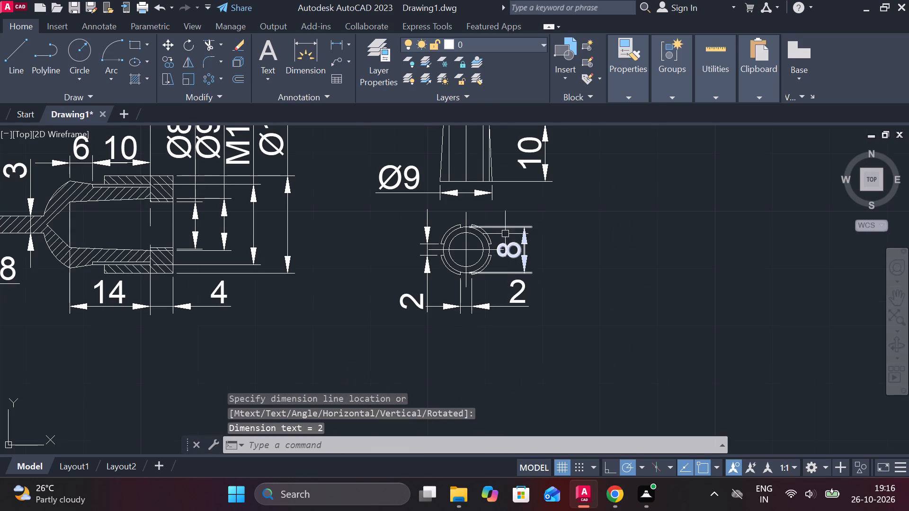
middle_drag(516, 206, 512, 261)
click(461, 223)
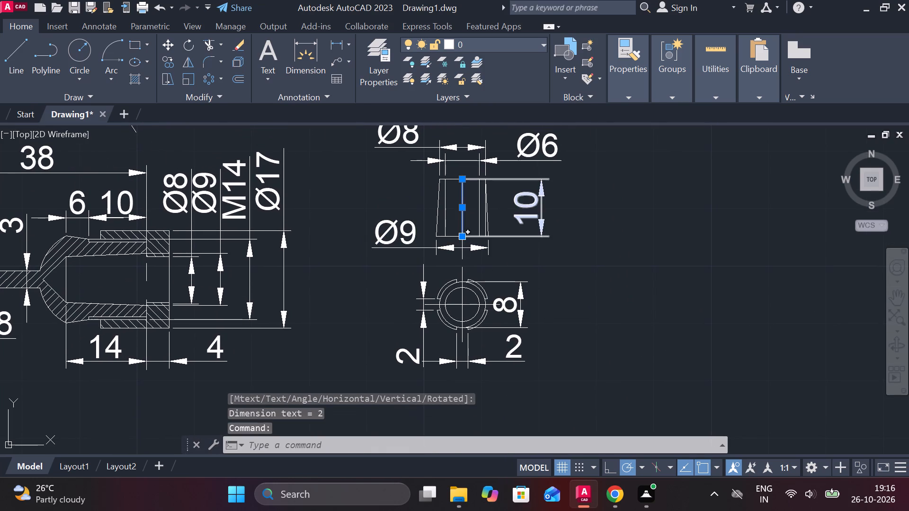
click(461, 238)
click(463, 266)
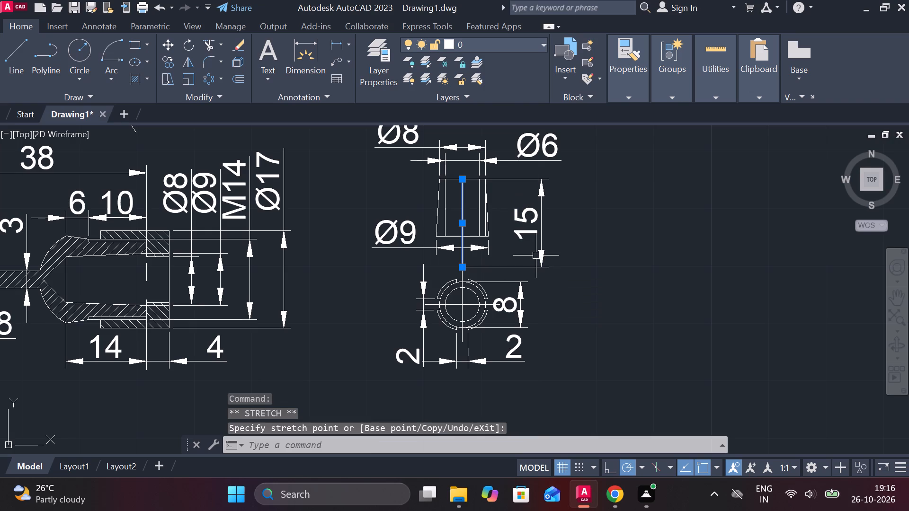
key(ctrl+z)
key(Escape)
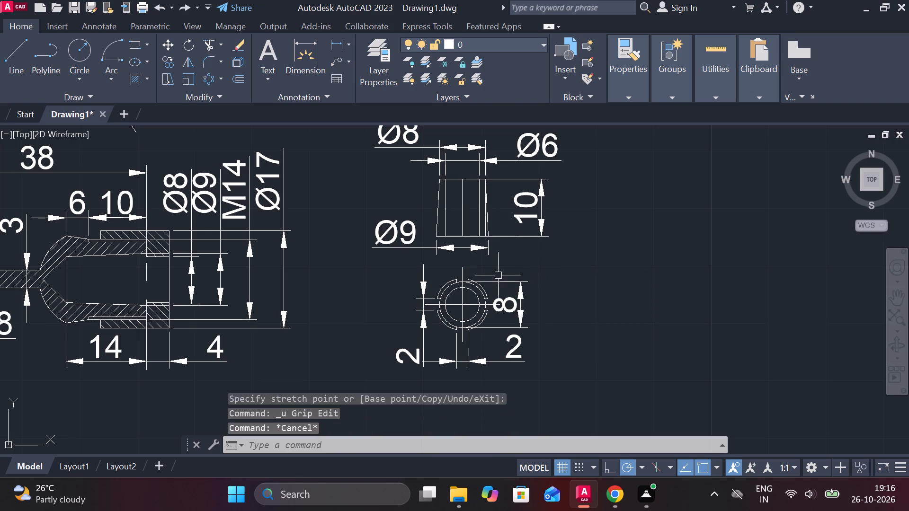
Extend the tapered view's vertical centre line downward to meet the circular view below it.
text(EX)
key(space)
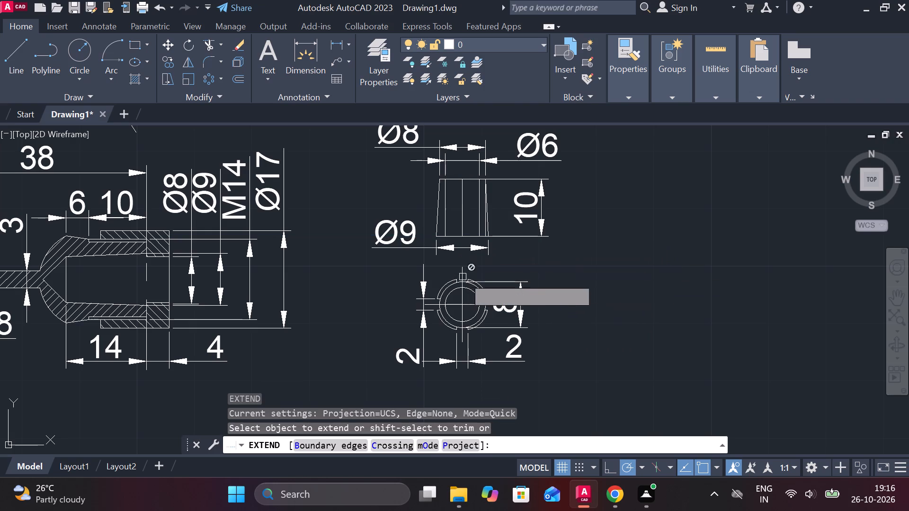
scroll(463, 272, up, 2)
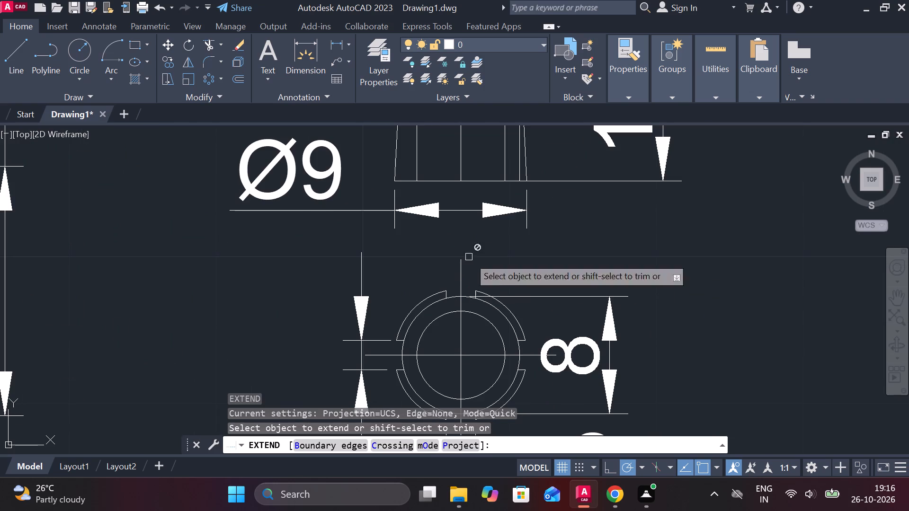
click(462, 158)
scroll(519, 218, down, 1)
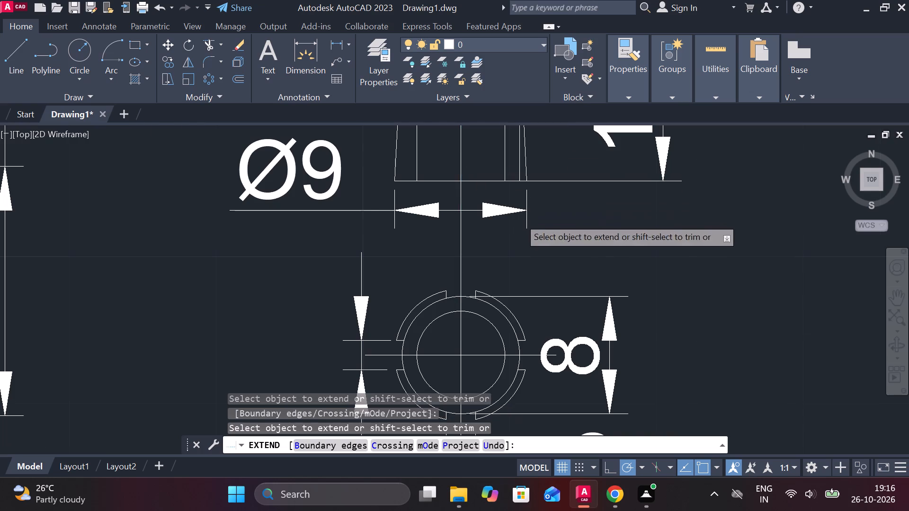
key(Escape)
scroll(614, 237, down, 2)
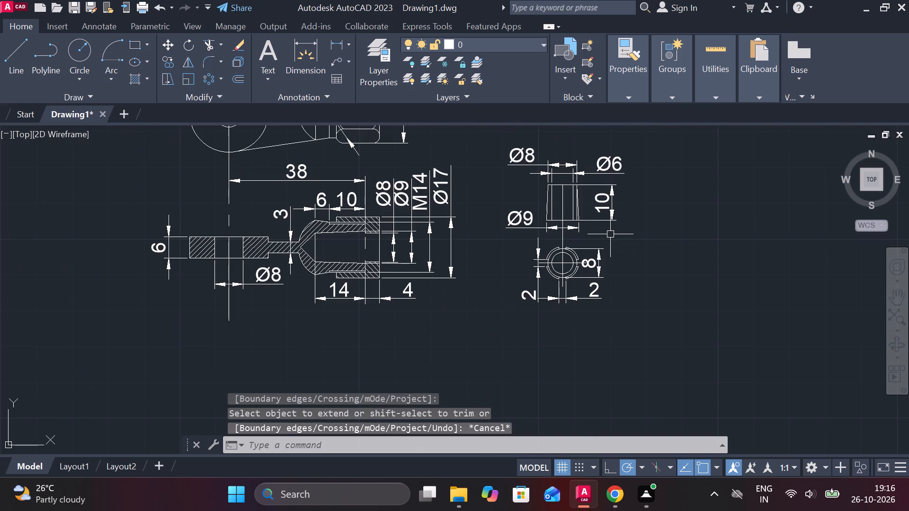
scroll(610, 235, down, 1)
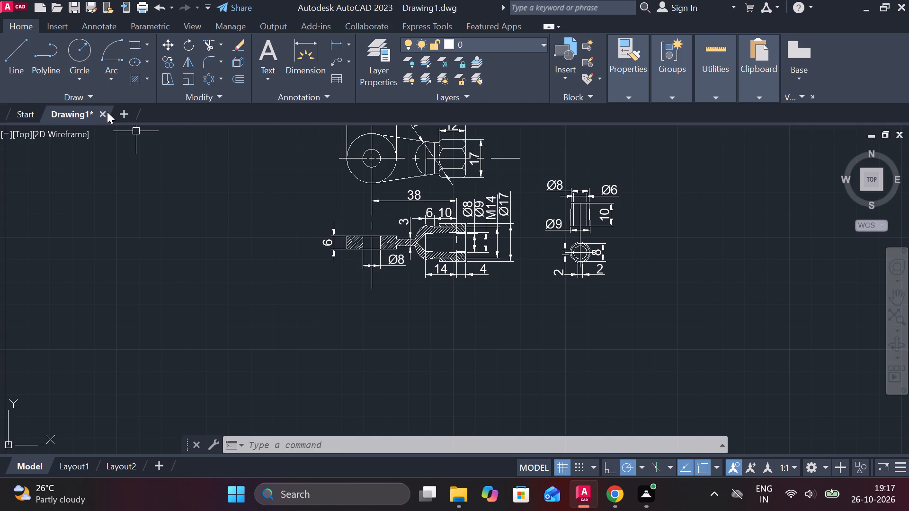
Hatch the wall strip between the bore line and the tapered outer edge on the right side of the sleeve view.
click(129, 78)
scroll(716, 232, up, 4)
middle_drag(358, 207, 601, 288)
scroll(674, 291, down, 1)
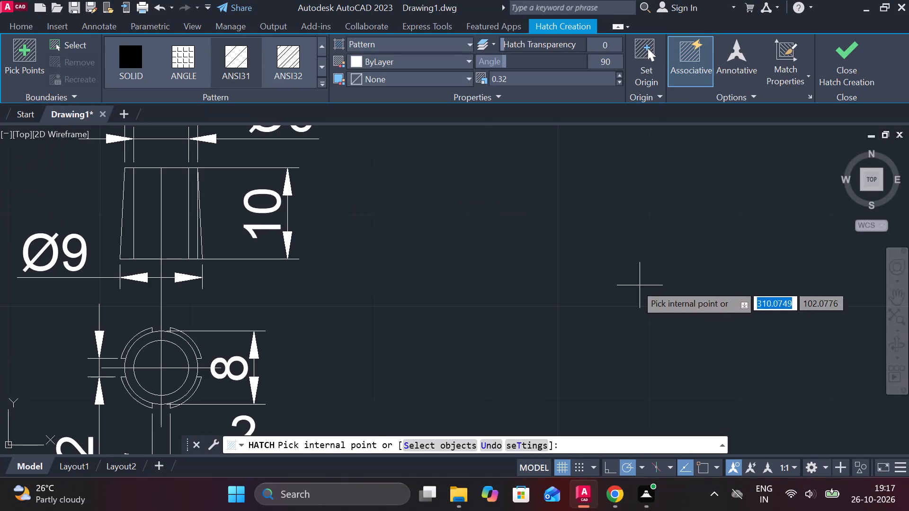
scroll(461, 247, down, 2)
scroll(362, 252, up, 4)
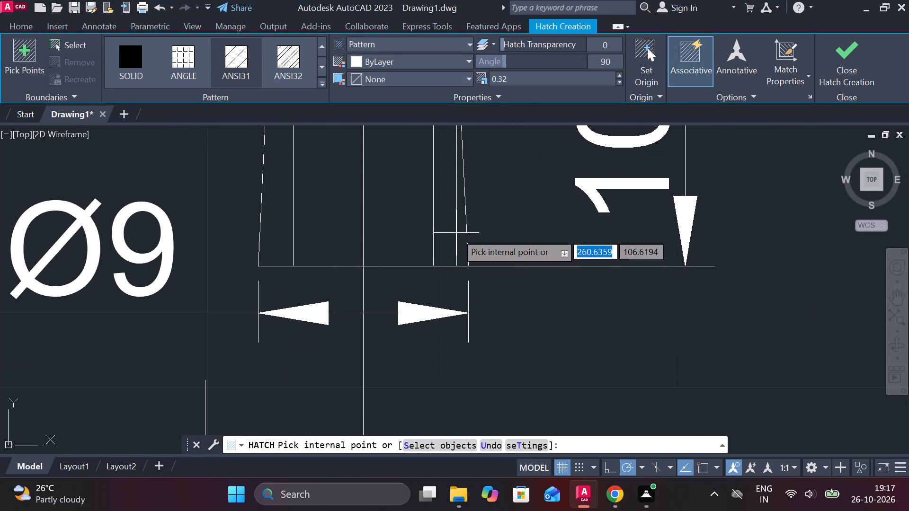
click(446, 200)
scroll(443, 200, down, 3)
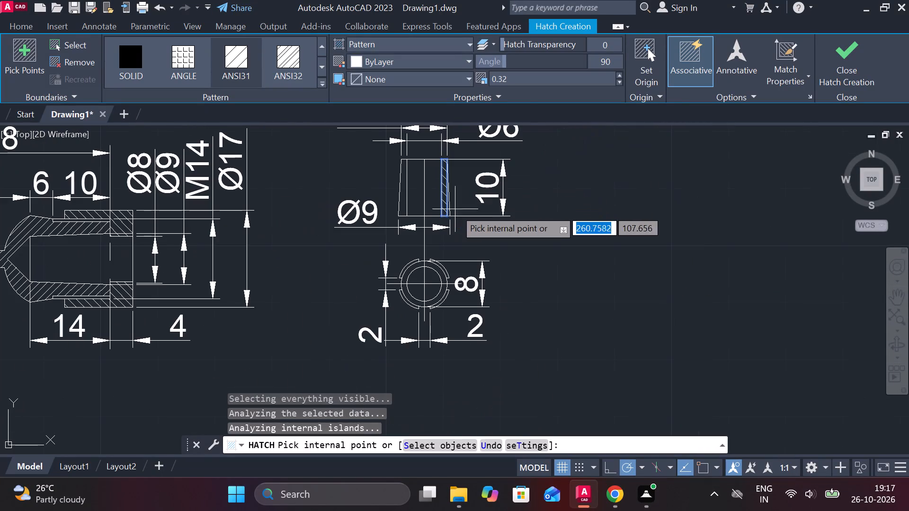
click(847, 80)
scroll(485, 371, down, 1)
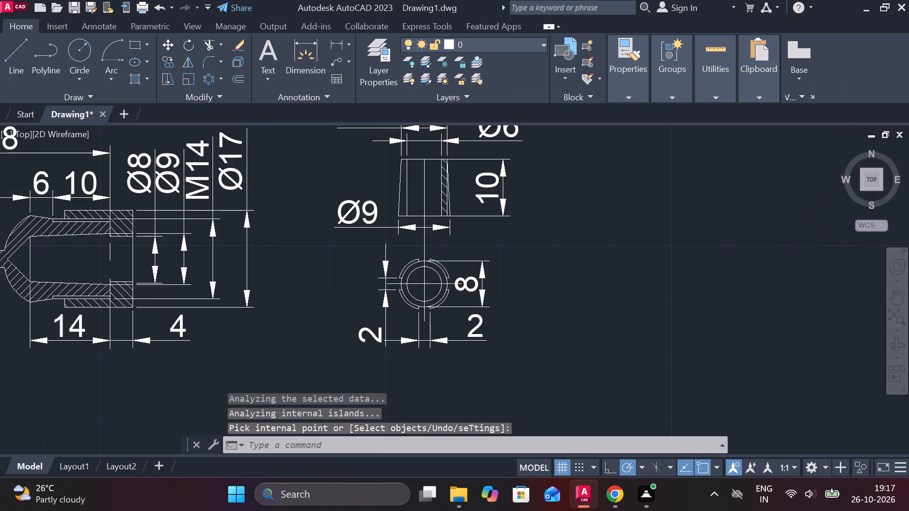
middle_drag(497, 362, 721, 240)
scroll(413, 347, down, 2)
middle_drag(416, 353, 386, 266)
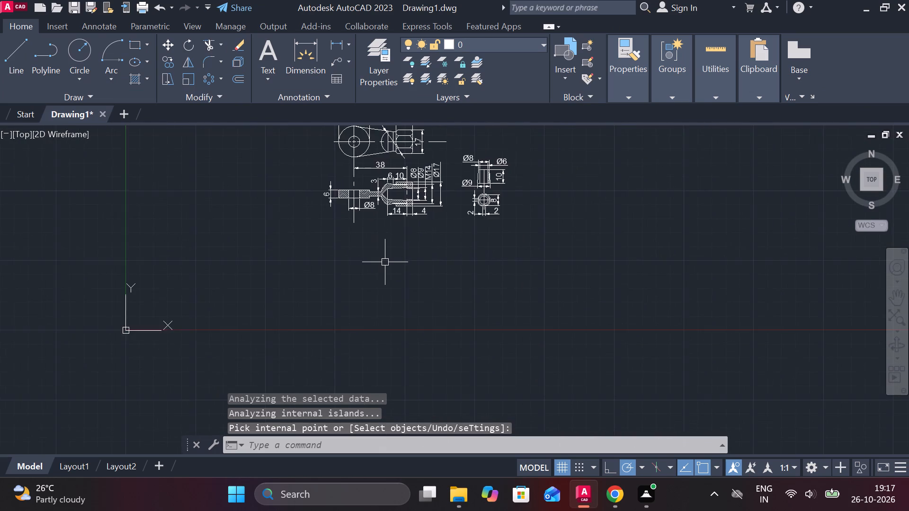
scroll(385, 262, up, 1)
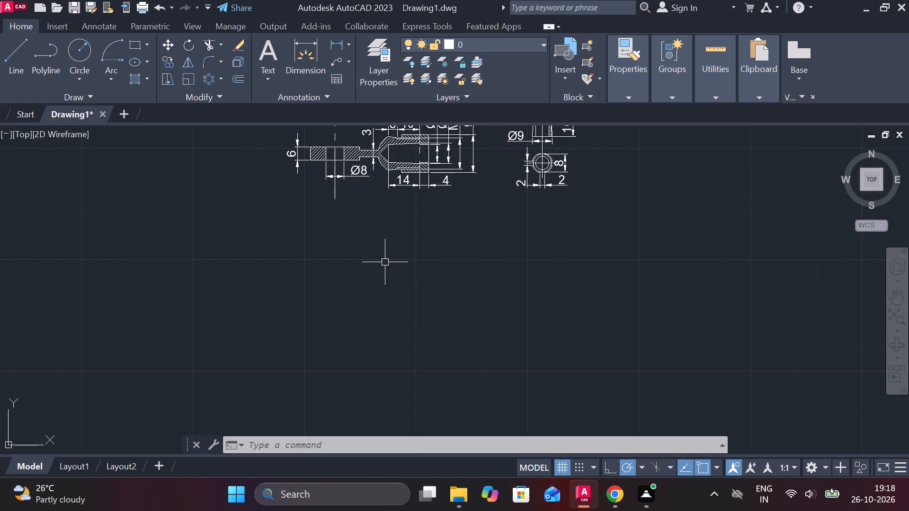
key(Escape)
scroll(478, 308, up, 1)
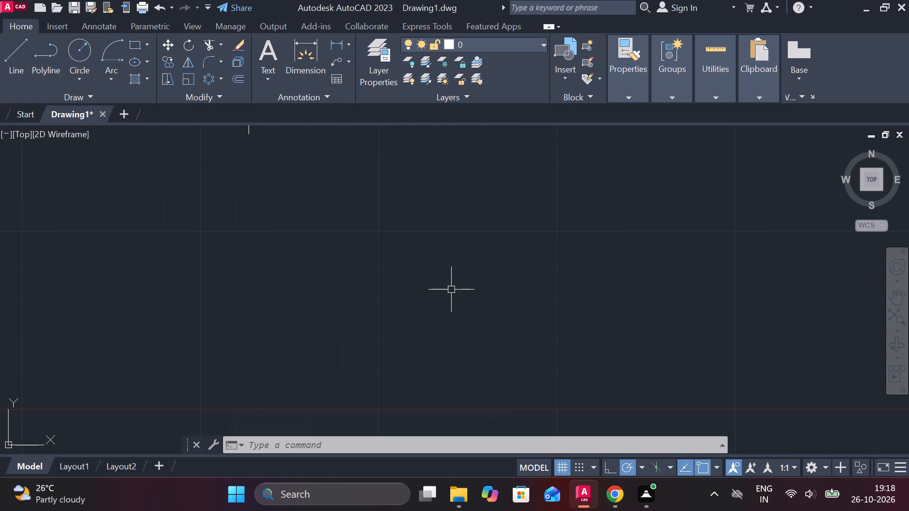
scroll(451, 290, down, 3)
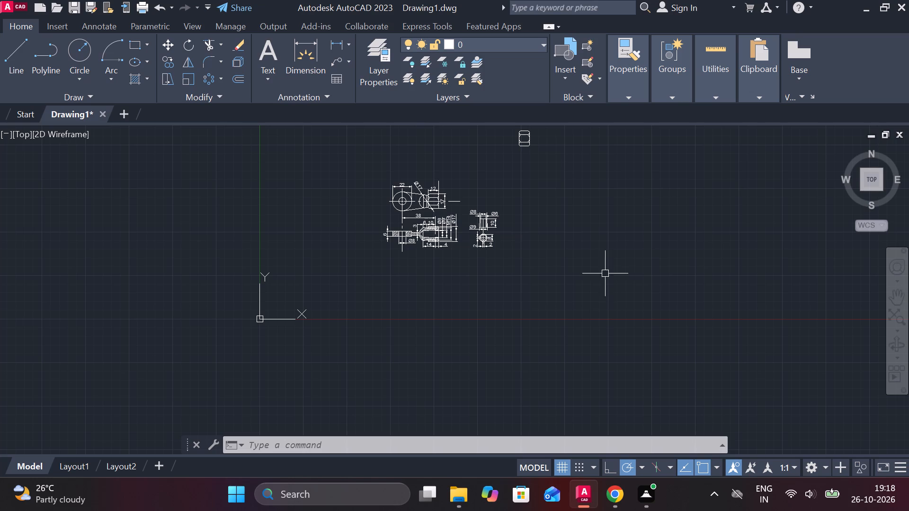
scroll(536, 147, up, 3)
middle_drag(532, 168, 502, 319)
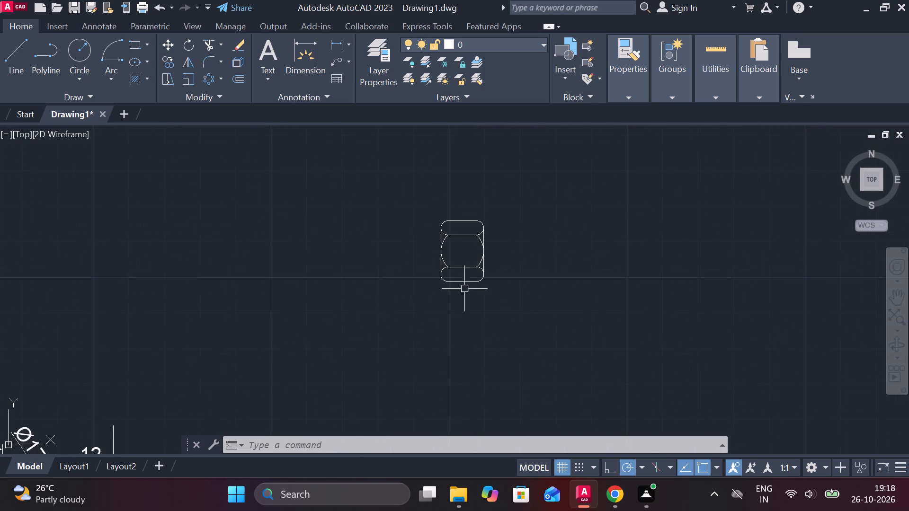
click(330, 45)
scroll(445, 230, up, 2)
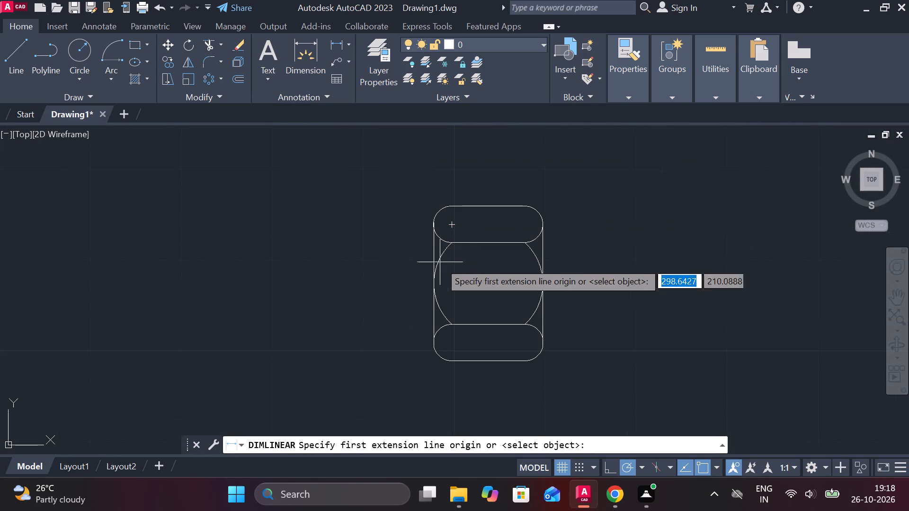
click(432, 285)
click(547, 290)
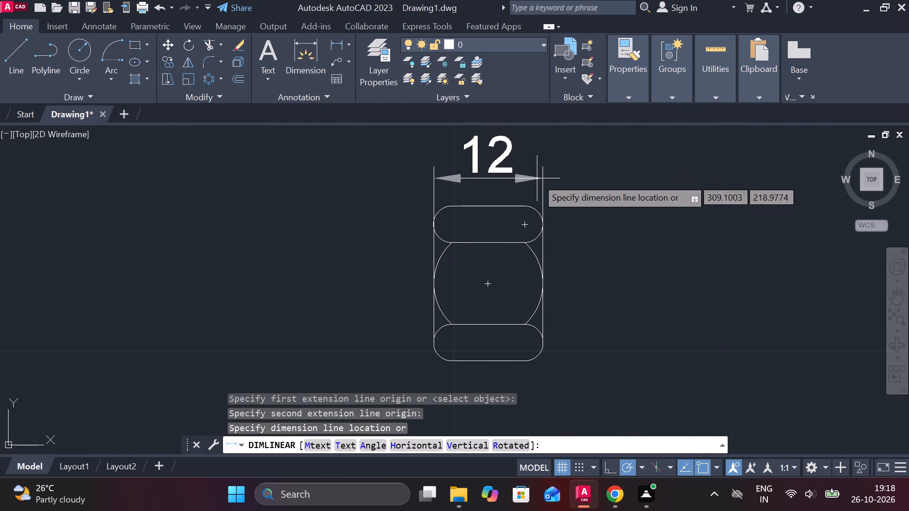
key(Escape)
Draw a vertical line through the middle of the separate hex nut view, from its top edge to its bottom edge.
key(l)
key(Return)
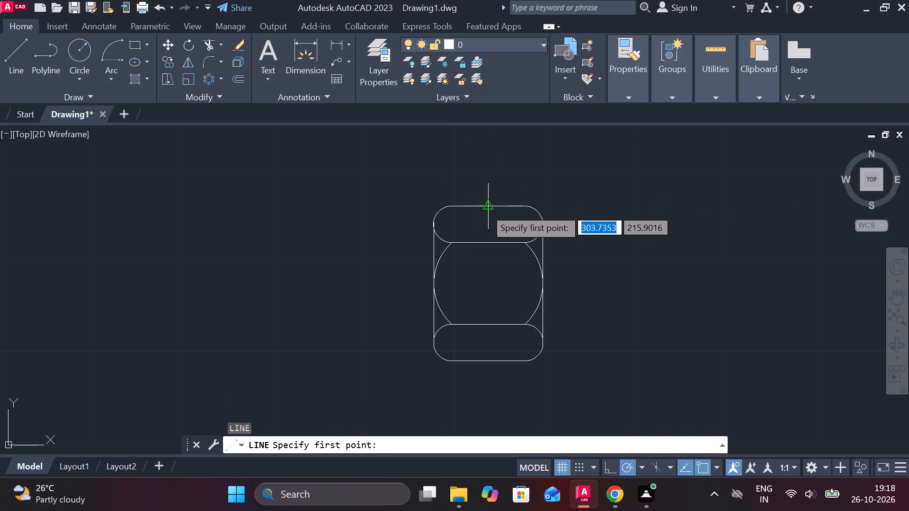
click(485, 209)
click(491, 359)
key(Escape)
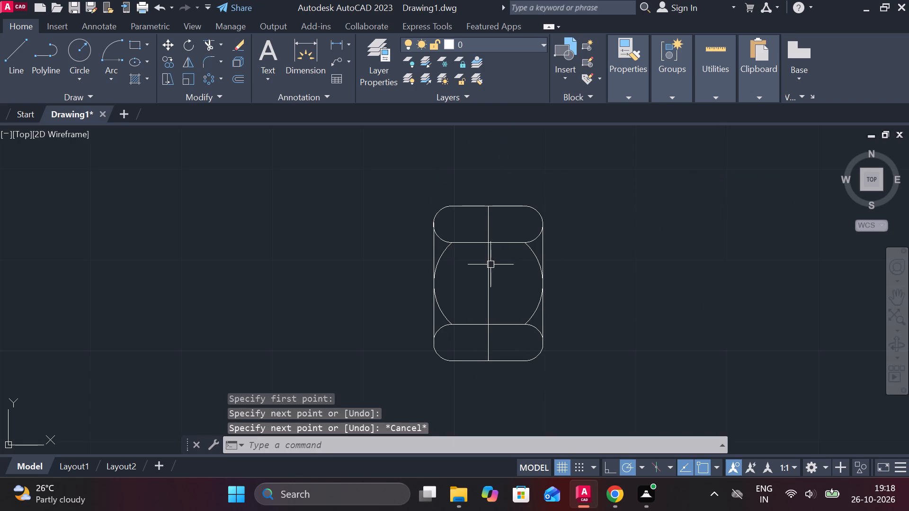
Offset the nut view's vertical middle line by 1 to each side.
click(490, 264)
key(o)
key(Return)
key(Return)
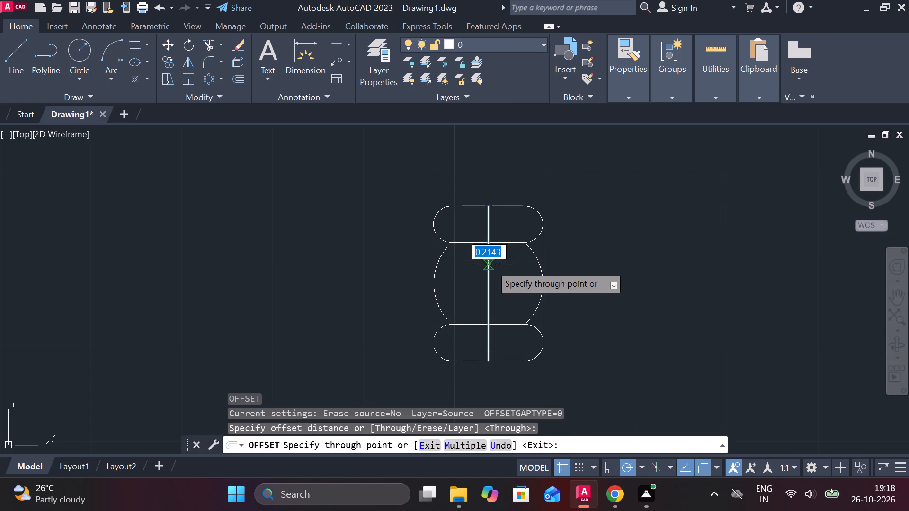
key(2)
key(BackSpace)
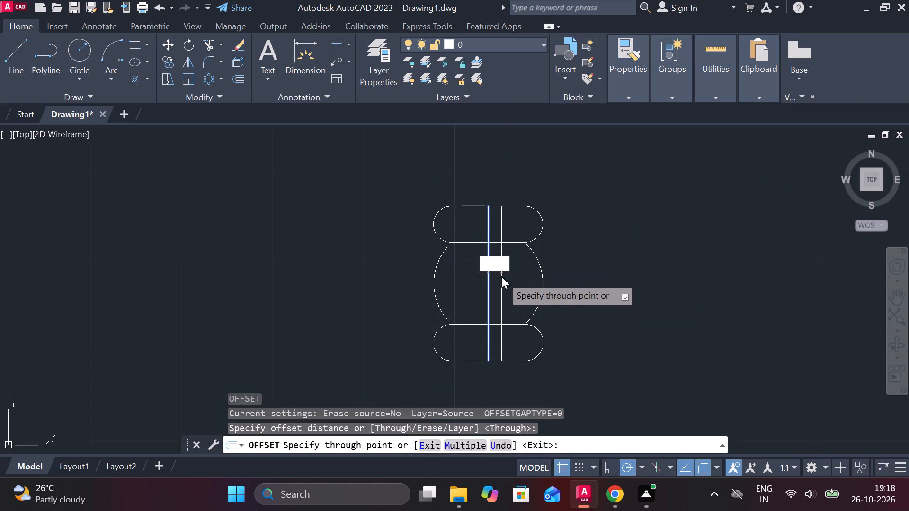
key(1)
key(space)
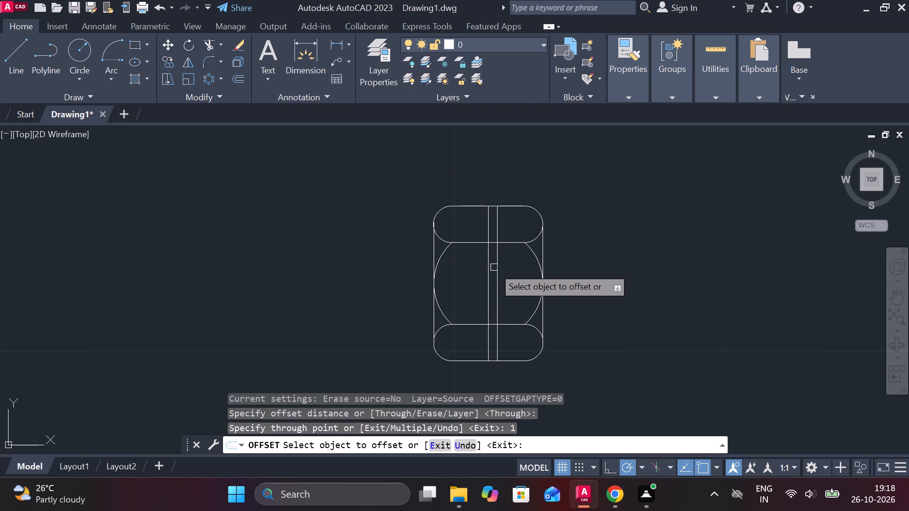
click(485, 273)
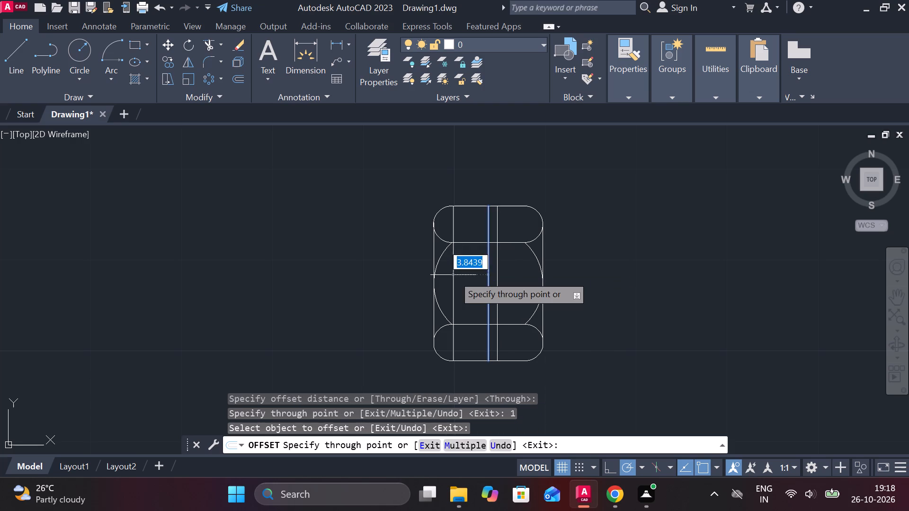
key(1)
key(space)
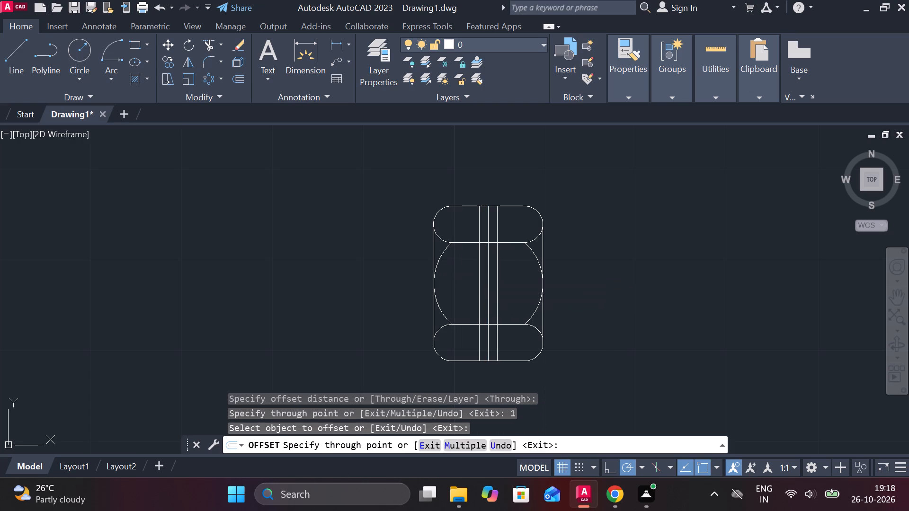
scroll(529, 255, up, 2)
key(Escape)
Trim away the middle line and the horizontal edges between the two offset lines, splitting the nut view into two halves.
text(TR)
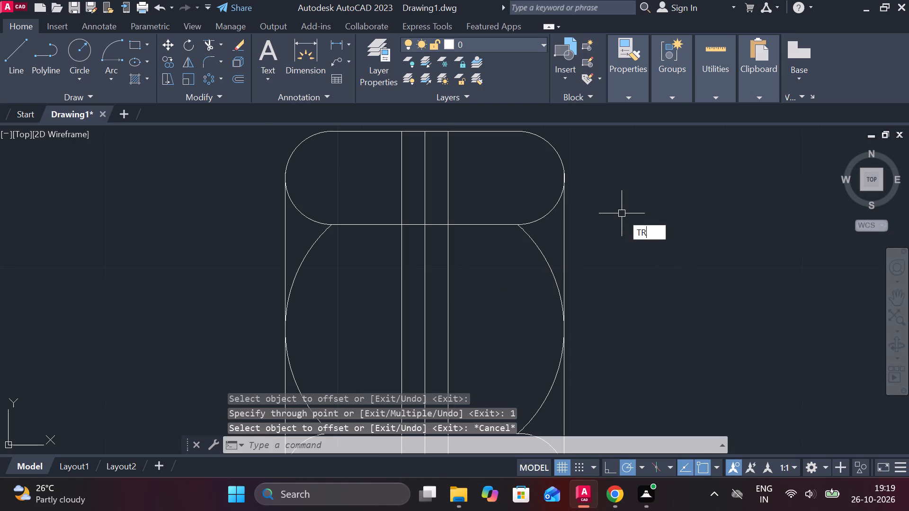
key(space)
drag(439, 123, 410, 155)
click(419, 150)
drag(427, 158, 428, 162)
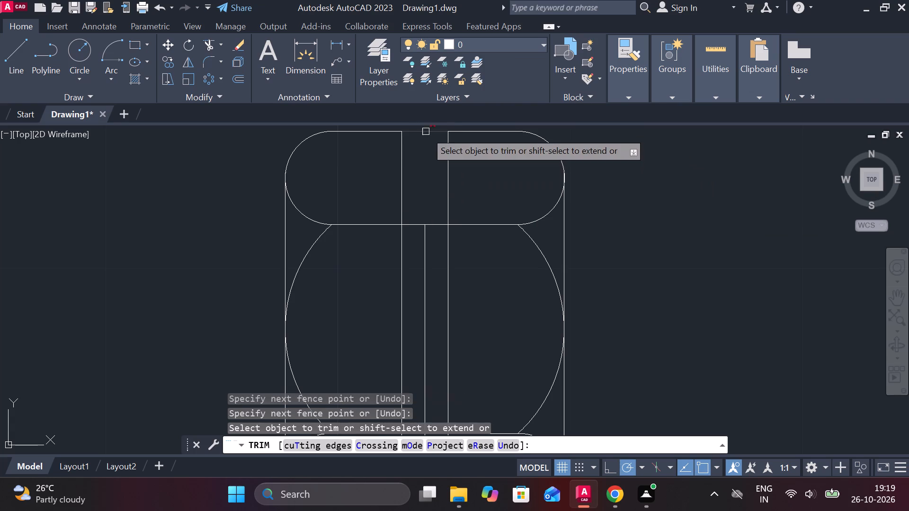
click(426, 132)
click(423, 220)
click(426, 242)
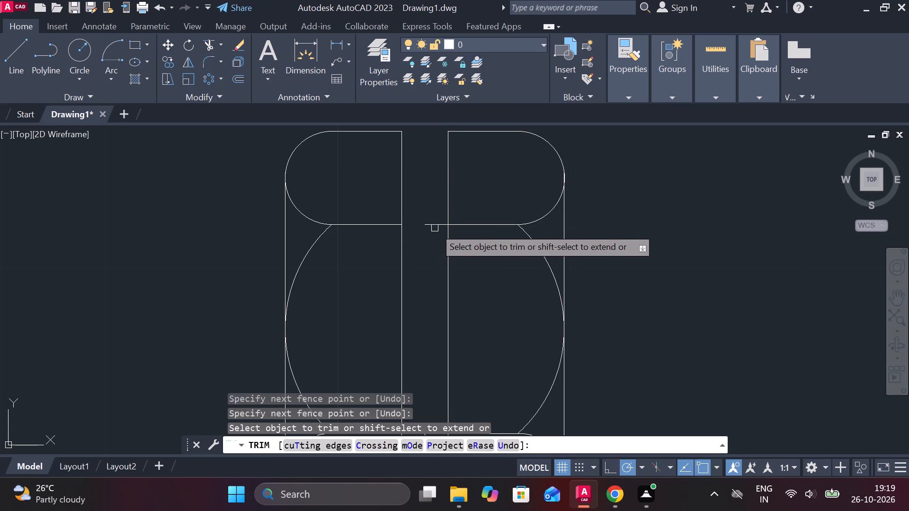
click(435, 225)
middle_drag(430, 225, 419, 146)
middle_click(378, 319)
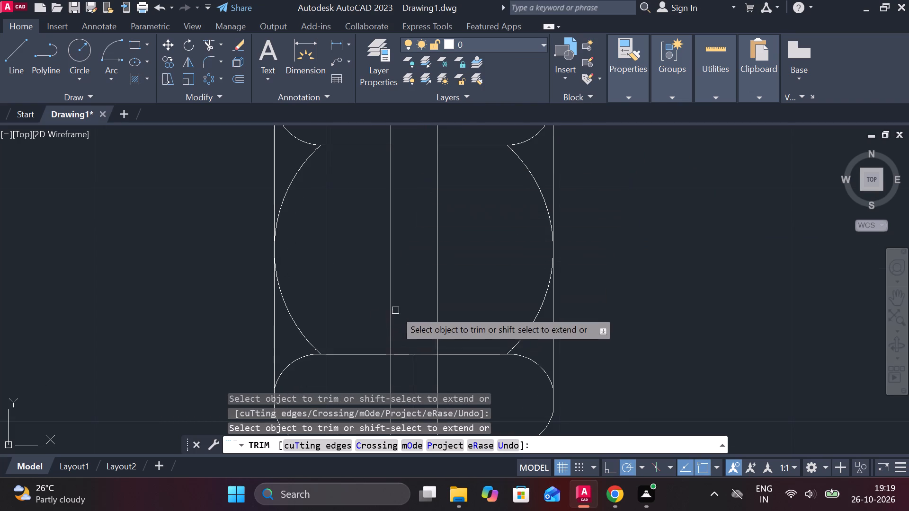
middle_drag(395, 310, 413, 220)
drag(425, 231, 437, 370)
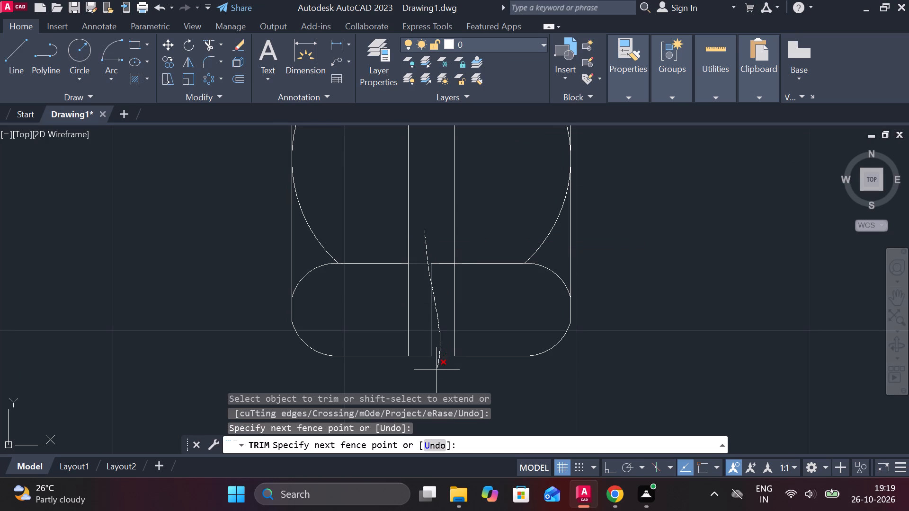
drag(437, 370, 436, 370)
click(439, 263)
scroll(438, 263, down, 2)
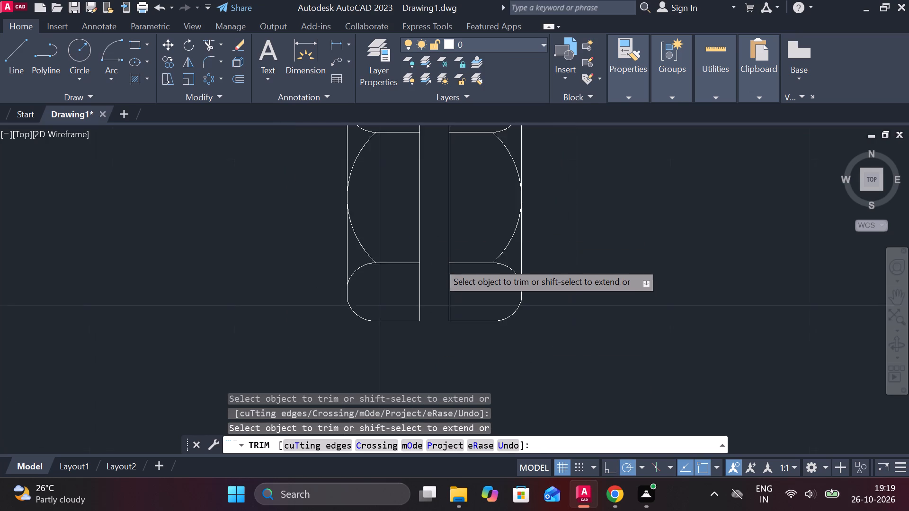
key(Escape)
Move the right half of the nut view 2 units left so that it meets the left half.
click(442, 132)
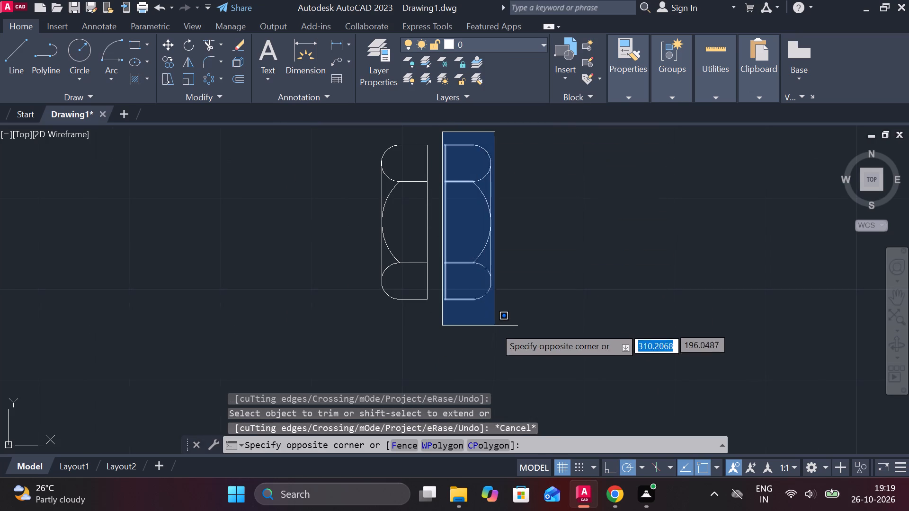
click(523, 333)
key(m)
key(Return)
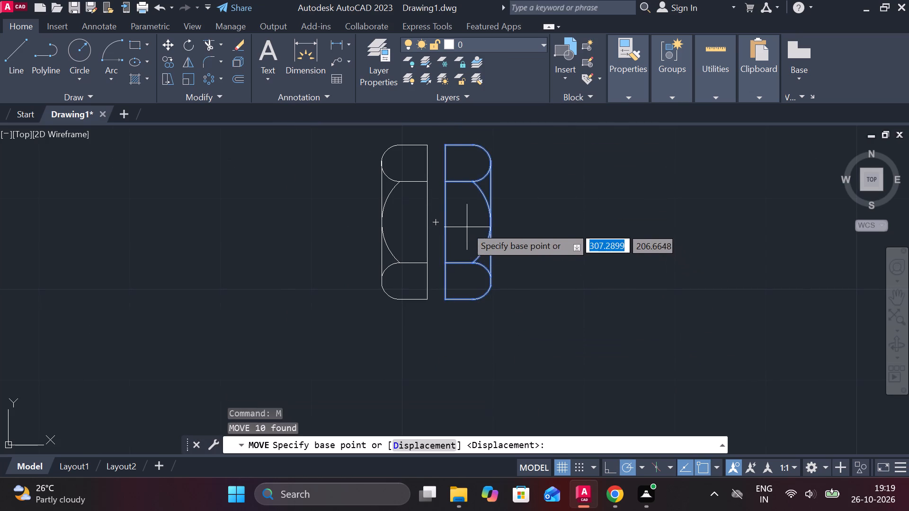
click(442, 224)
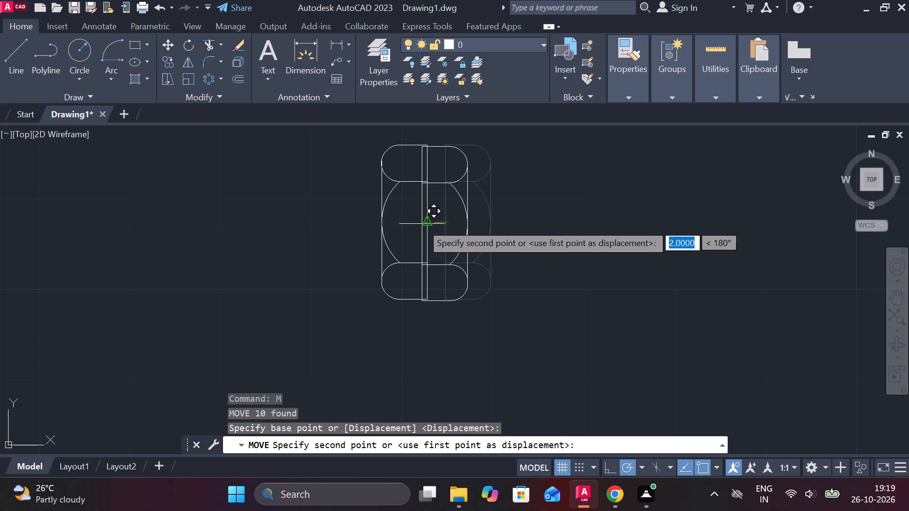
click(425, 223)
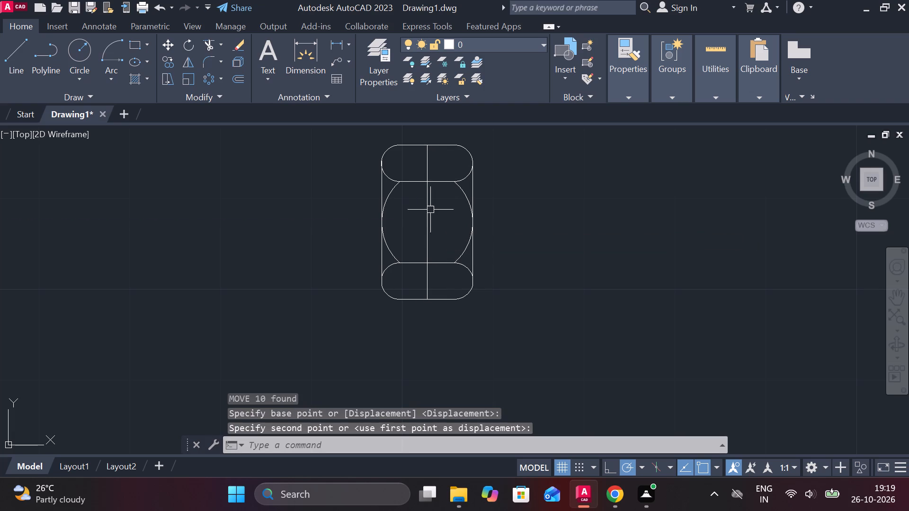
Erase the two overlapping vertical lines where the nut halves meet.
click(428, 210)
text(E)
key(space)
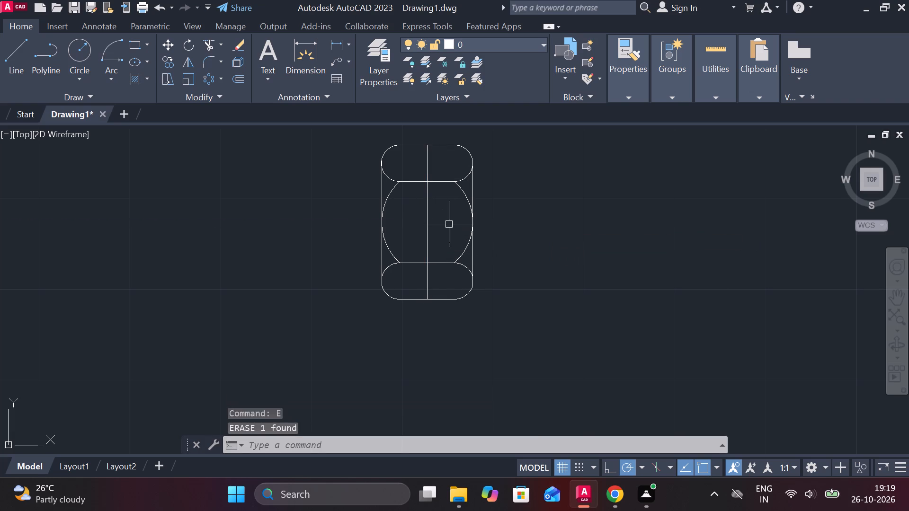
click(429, 211)
text(E)
key(space)
Move the whole narrowed nut view into the empty space below the dimensioned sectional view.
scroll(544, 240, down, 2)
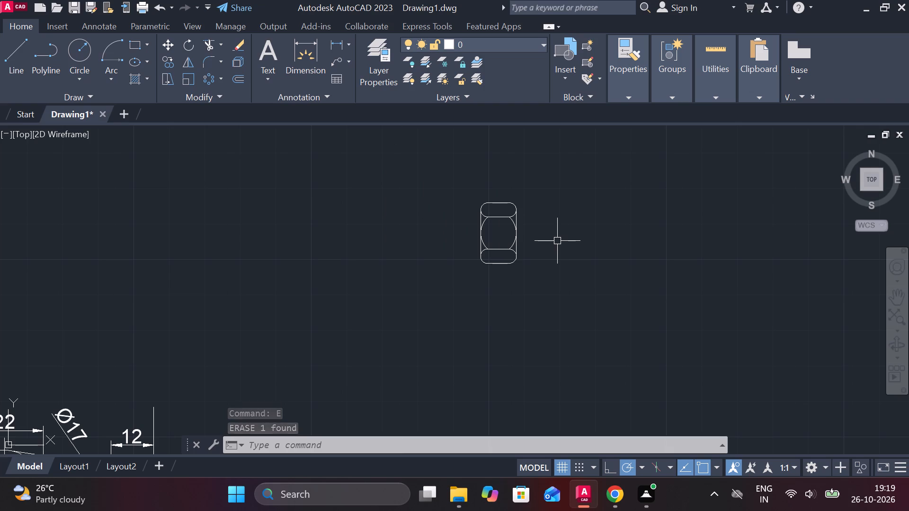
click(448, 195)
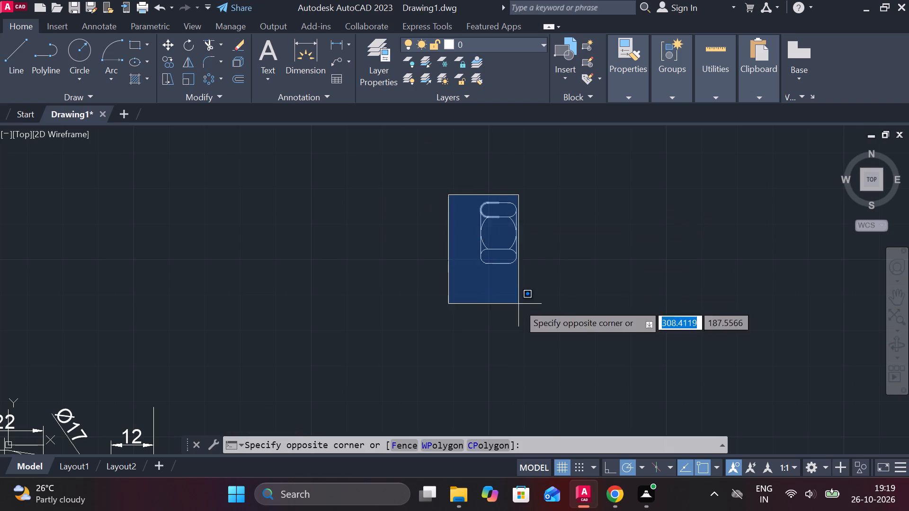
click(561, 310)
key(m)
key(Return)
click(559, 298)
scroll(559, 298, down, 2)
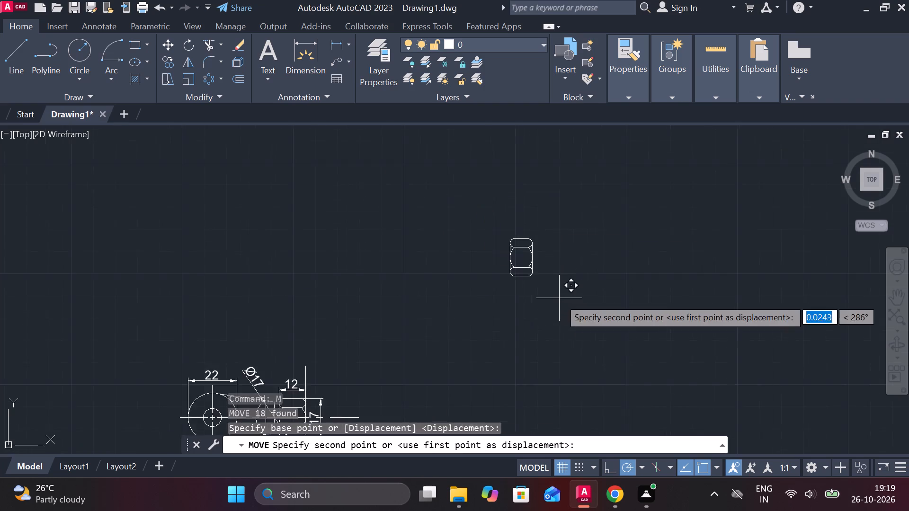
scroll(554, 314, down, 1)
middle_drag(554, 314, 508, 98)
scroll(379, 279, up, 2)
middle_drag(406, 255, 414, 424)
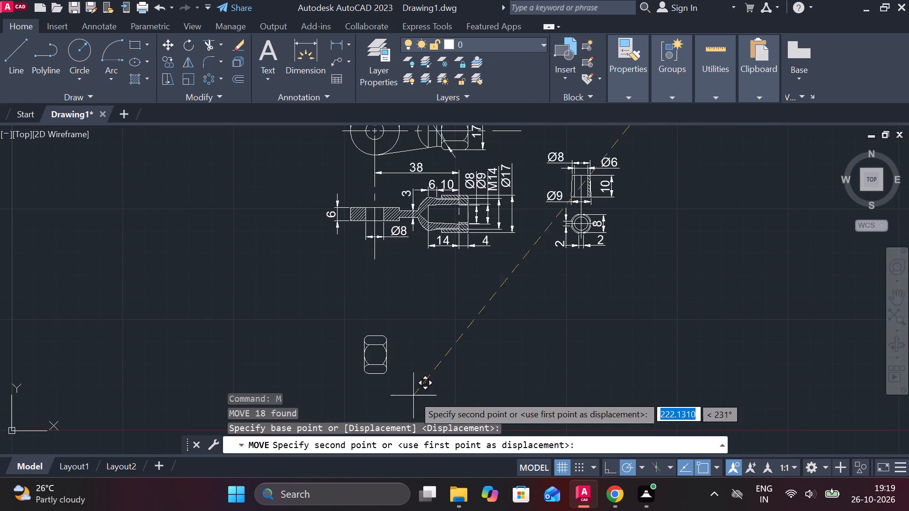
scroll(409, 375, up, 3)
middle_drag(408, 379, 491, 356)
scroll(493, 363, down, 1)
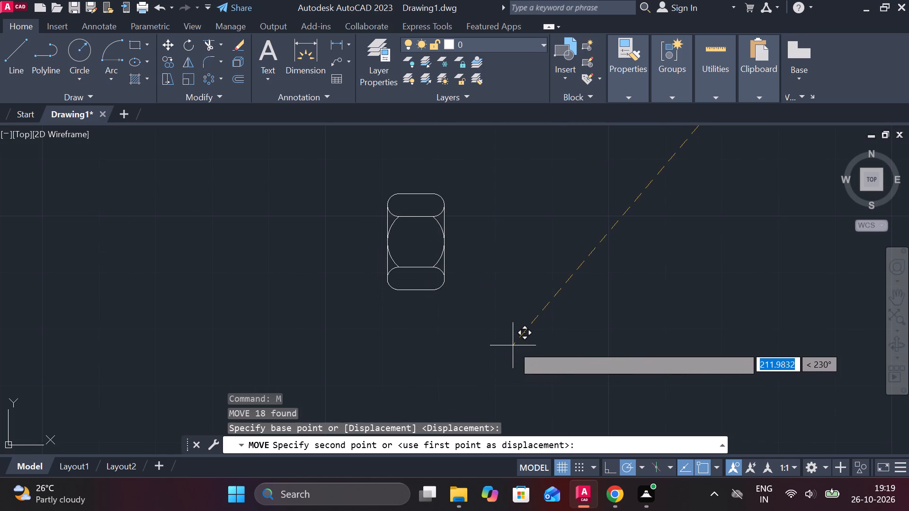
click(513, 345)
Draw a long horizontal centre line from the midpoint of the nut view's left side, extending right well past the nut.
key(l)
key(Return)
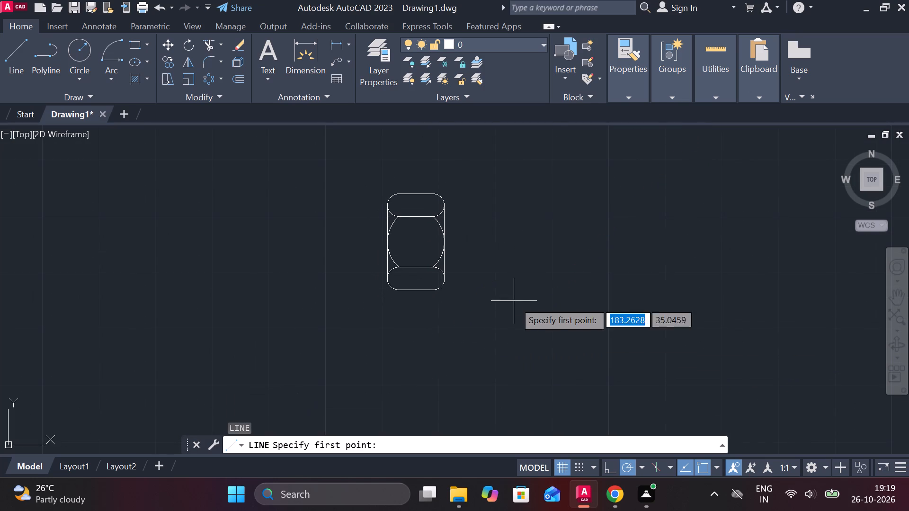
middle_drag(487, 251, 443, 251)
click(338, 248)
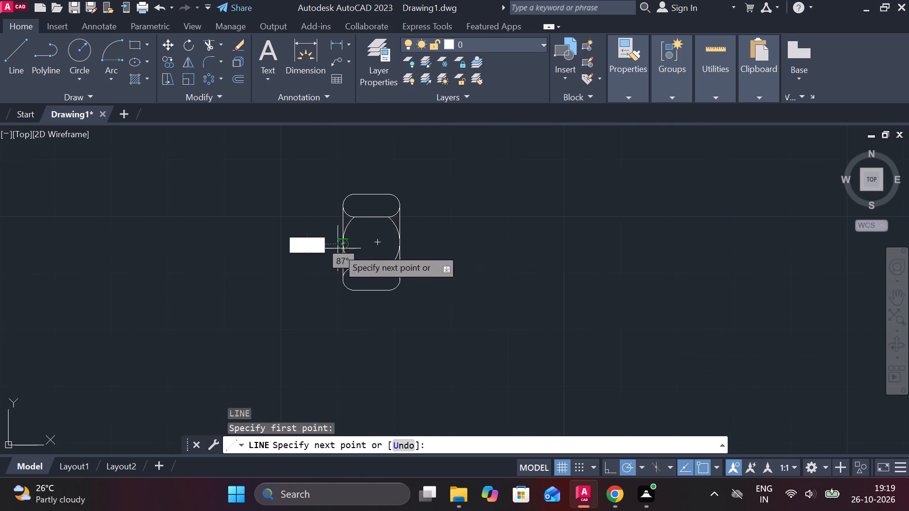
click(790, 239)
key(Escape)
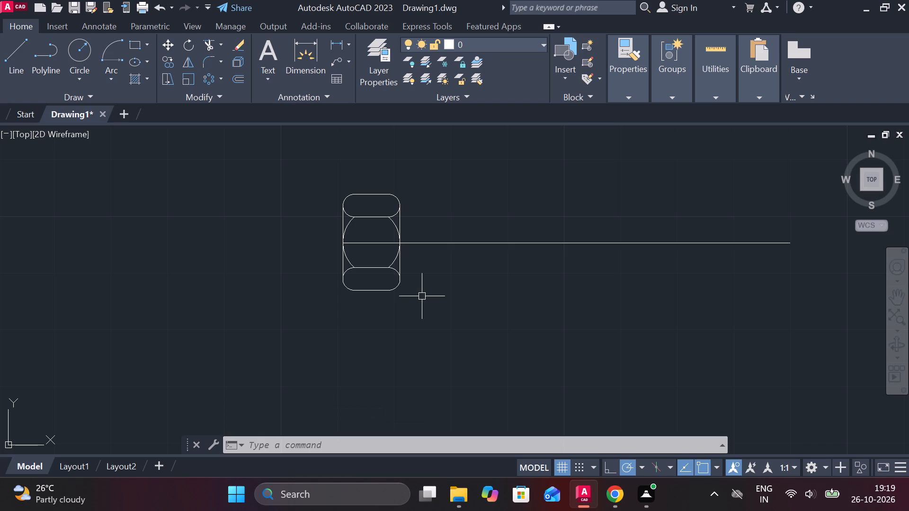
Draw a line 15 units down from the nut's left-side midpoint, continuing with a horizontal line to the right.
key(l)
key(Return)
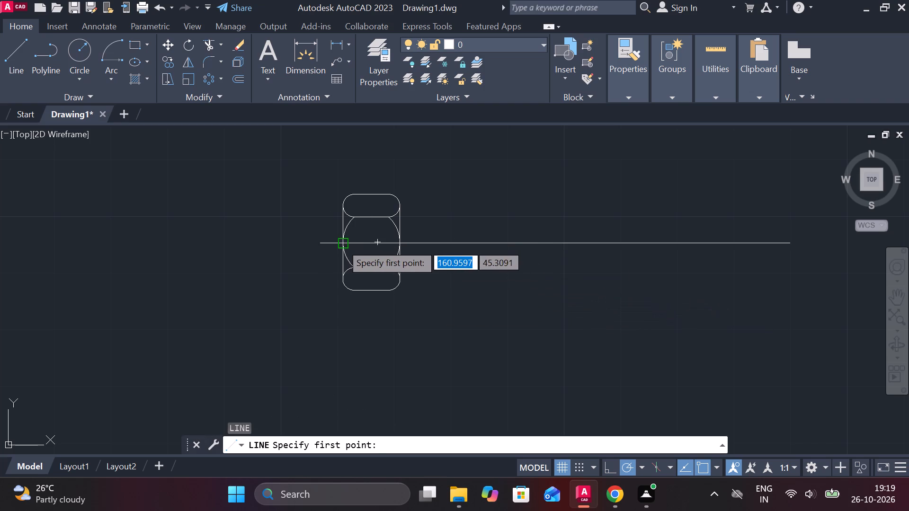
click(342, 244)
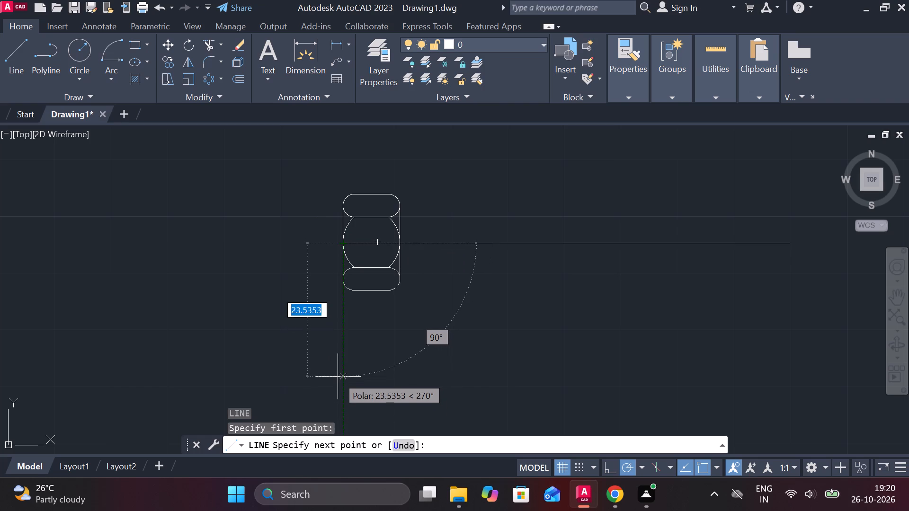
text(15)
key(Return)
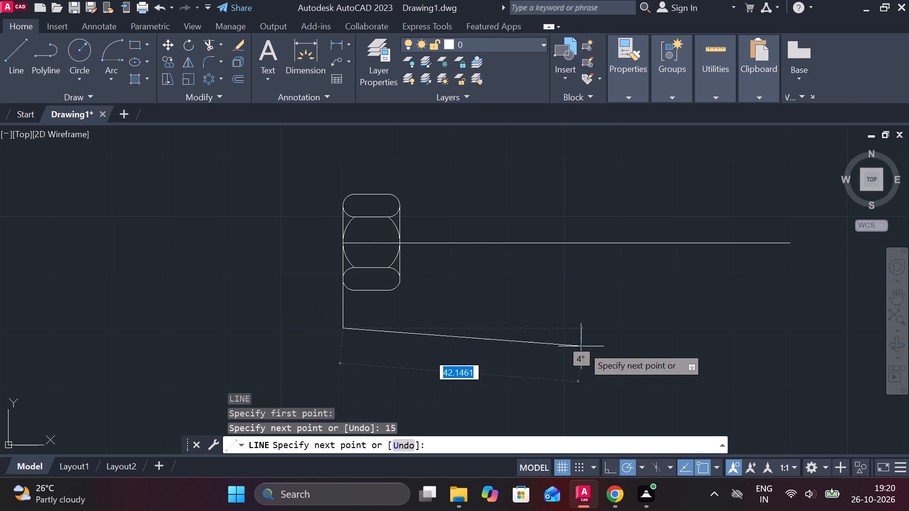
click(617, 328)
key(Escape)
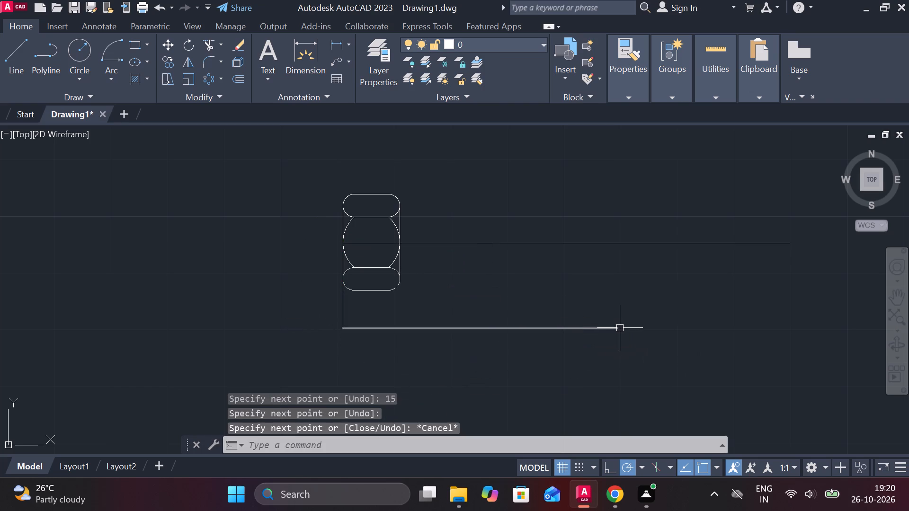
Draw a vertical line about 32 units upward from the midpoint of the lower horizontal line, crossing the centre line.
key(l)
key(Return)
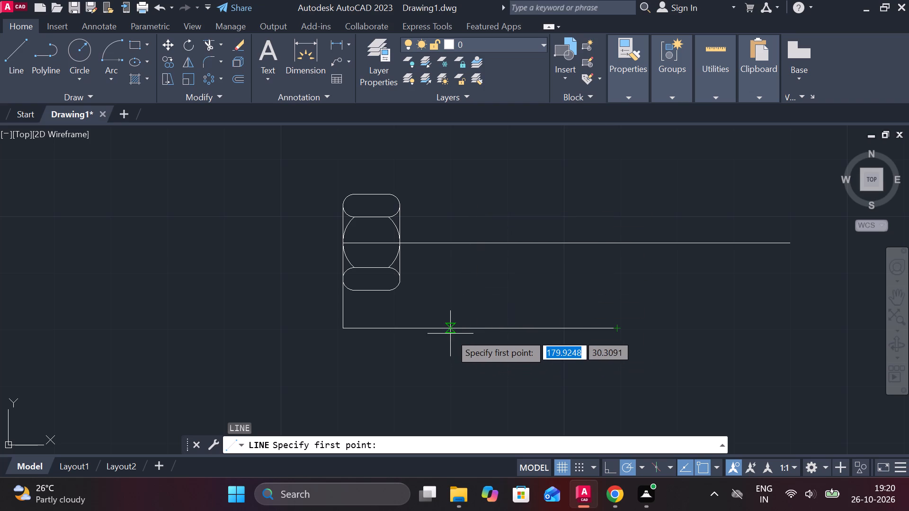
click(478, 329)
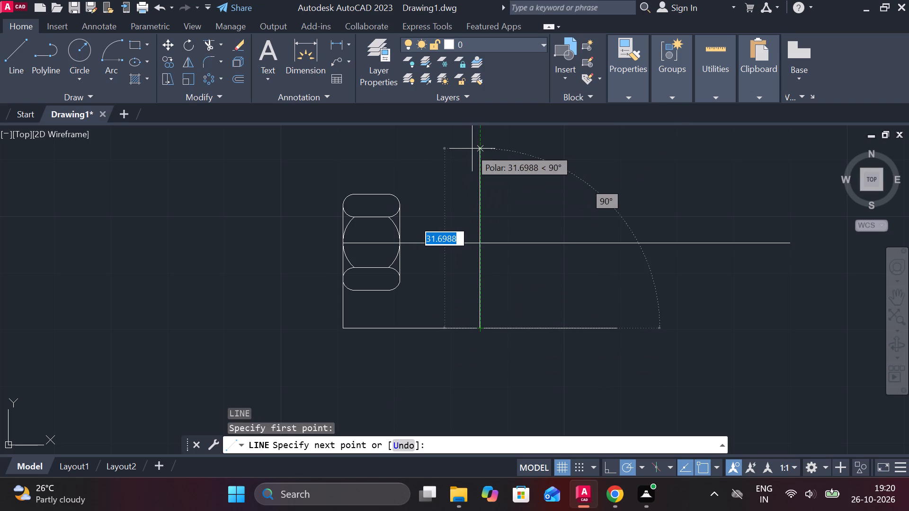
click(474, 149)
key(Escape)
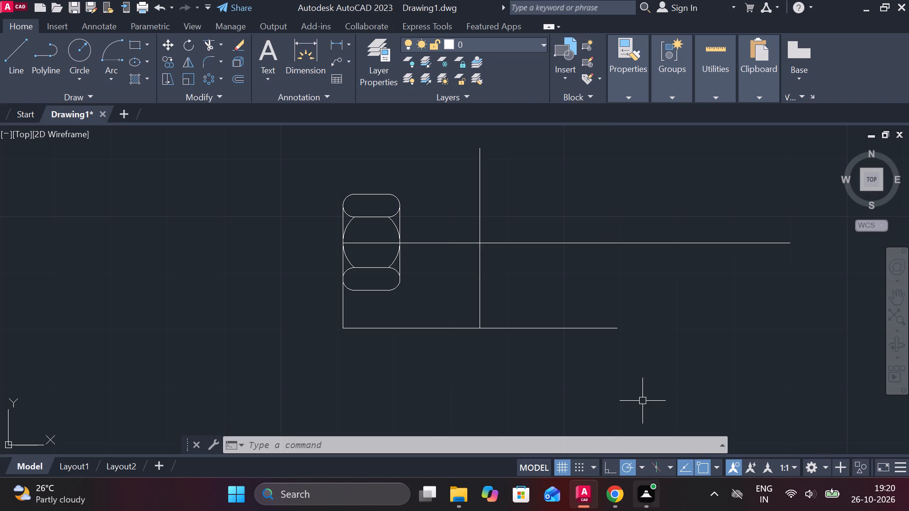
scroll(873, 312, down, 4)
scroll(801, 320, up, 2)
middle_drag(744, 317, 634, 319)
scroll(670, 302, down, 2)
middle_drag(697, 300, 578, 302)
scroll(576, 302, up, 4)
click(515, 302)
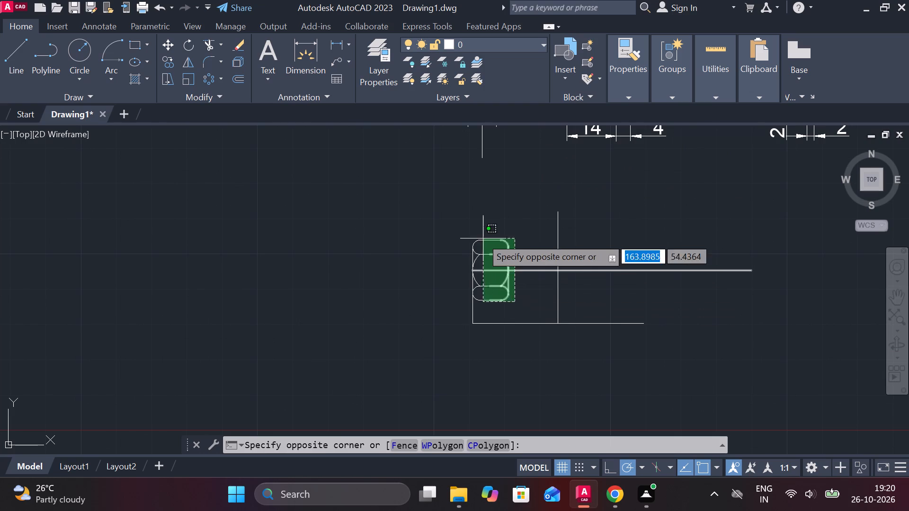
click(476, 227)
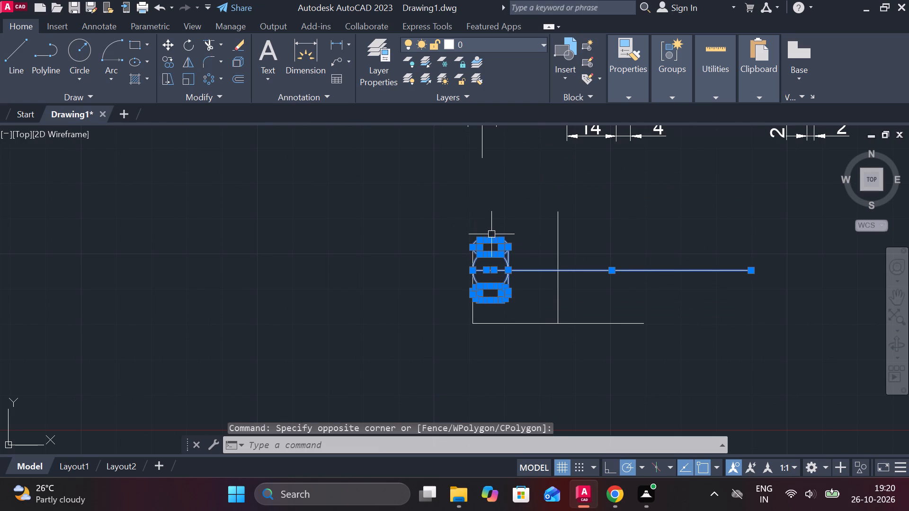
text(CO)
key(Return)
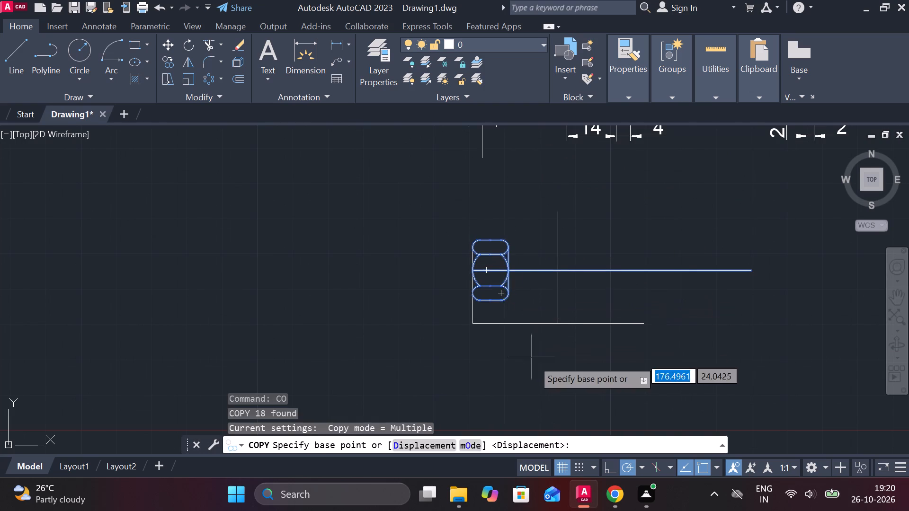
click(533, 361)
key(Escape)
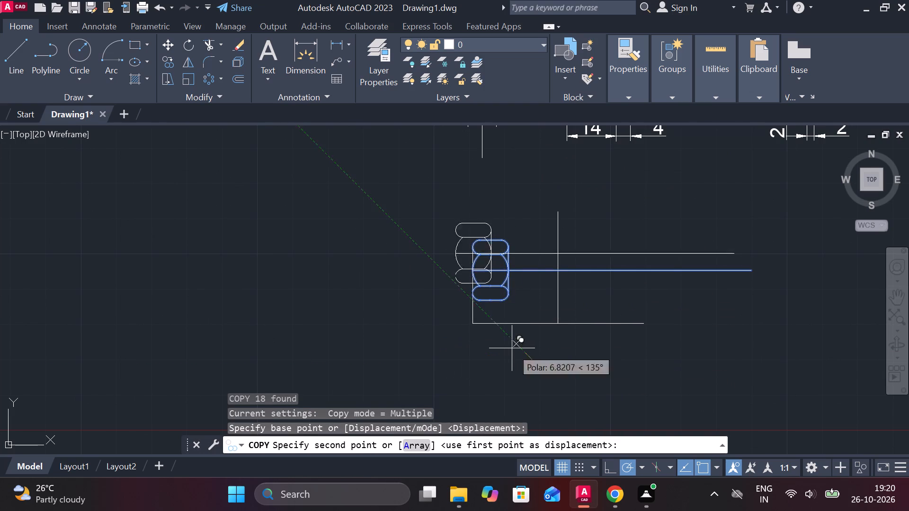
Erase the 15-unit vertical line joining the nut view's left side to the lower horizontal line.
scroll(506, 305, up, 3)
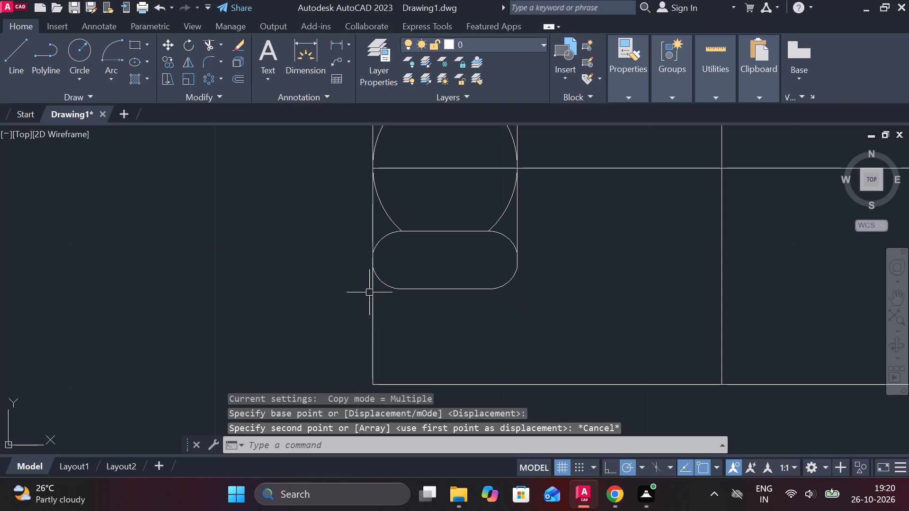
click(370, 292)
text(E)
key(space)
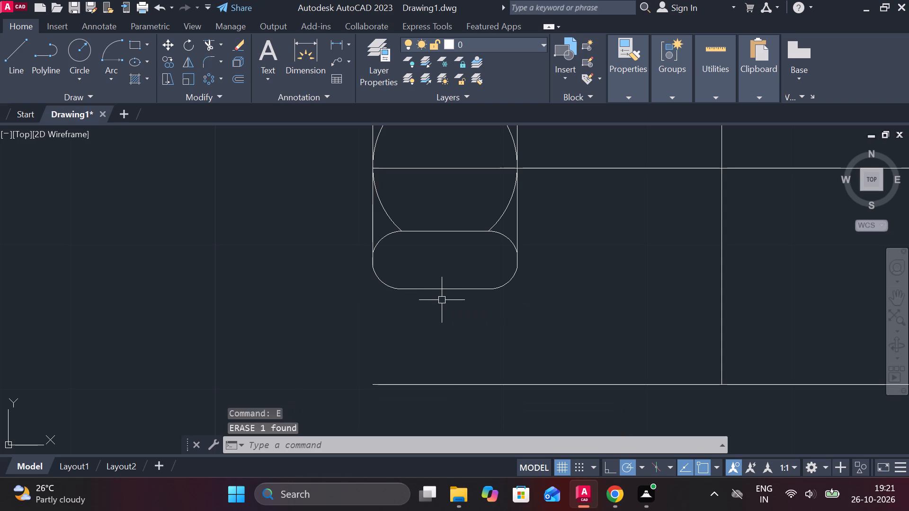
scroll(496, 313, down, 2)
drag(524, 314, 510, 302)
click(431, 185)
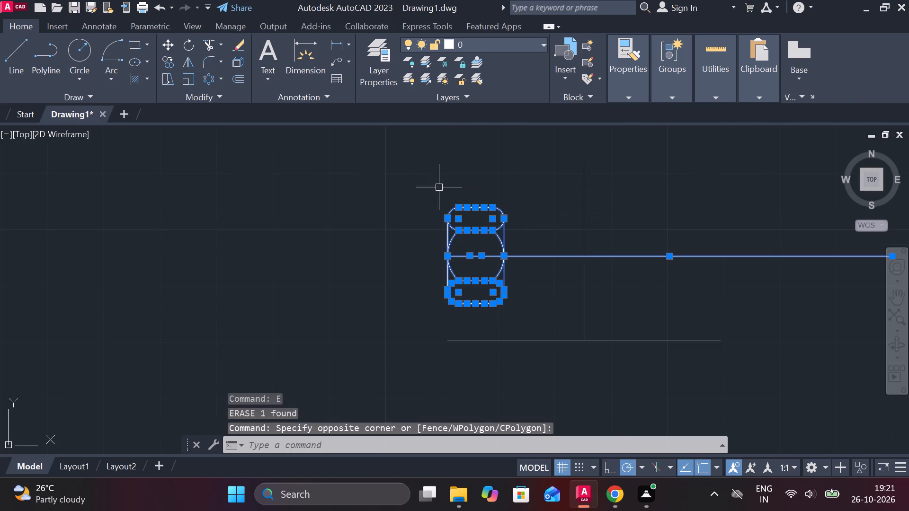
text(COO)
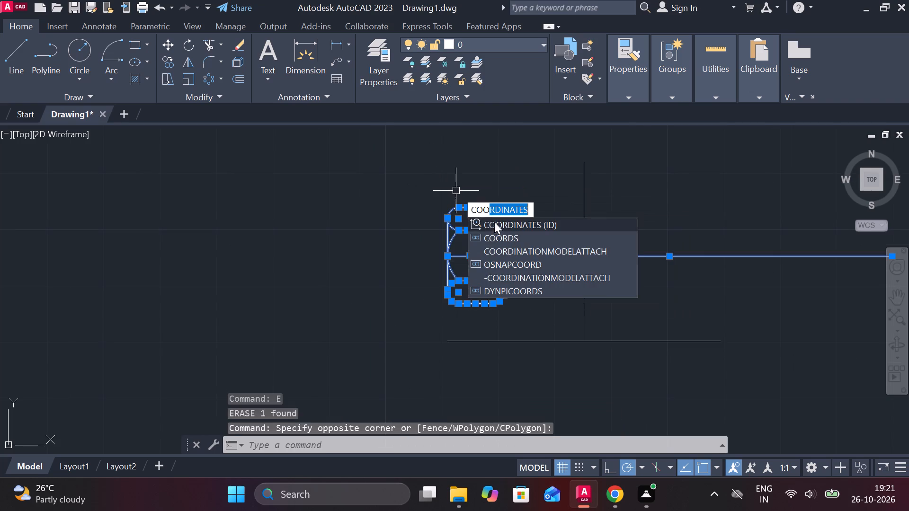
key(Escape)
Copy the nut view without its long centre line to the free space below and to the left of the original.
click(445, 186)
click(520, 308)
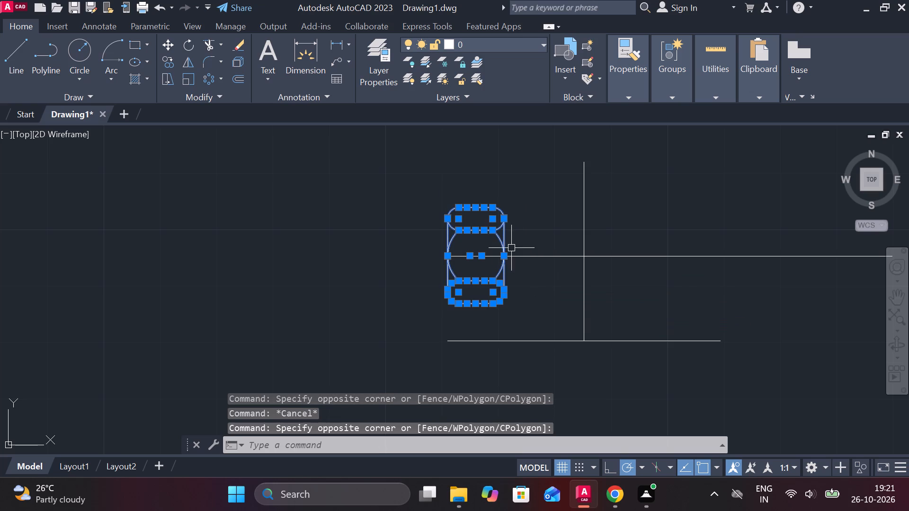
text(CO)
key(Return)
click(548, 282)
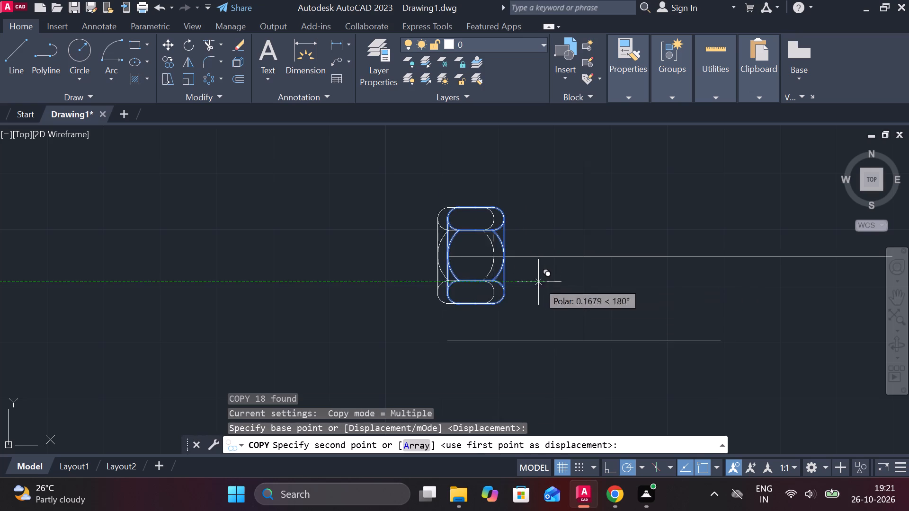
scroll(460, 298, down, 2)
scroll(428, 326, up, 3)
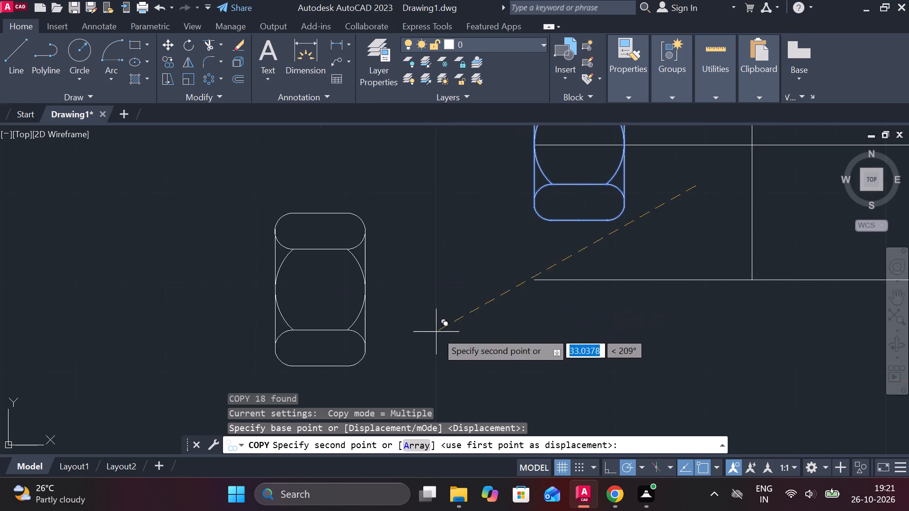
click(443, 317)
key(Escape)
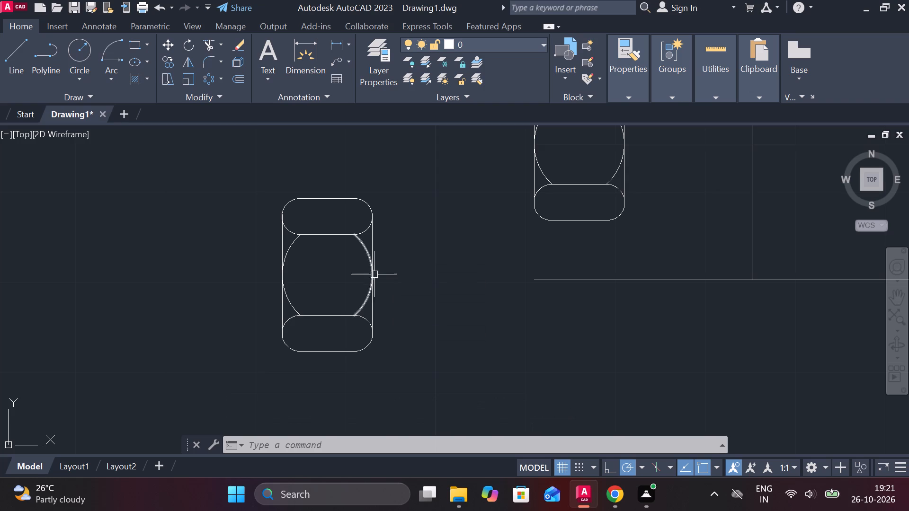
Rotate the copied nut view 270° so that it lies horizontally.
drag(224, 171, 235, 178)
click(418, 379)
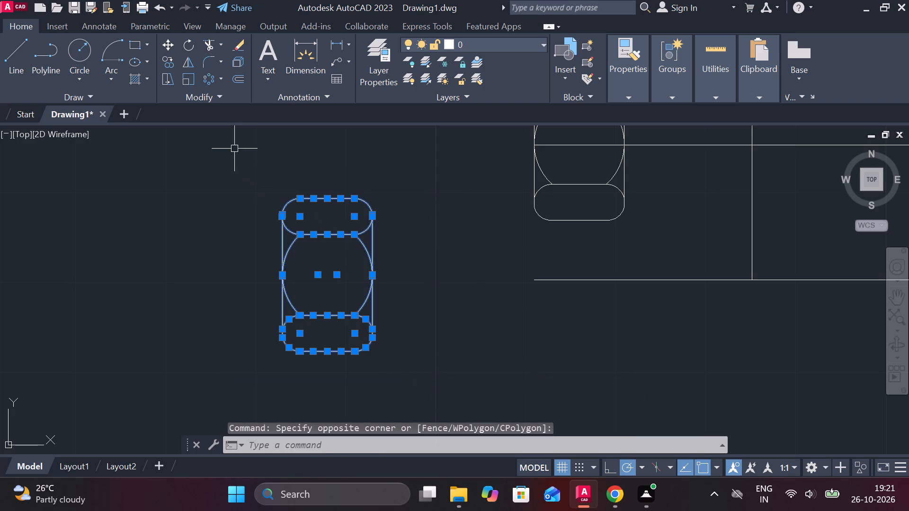
click(187, 46)
click(308, 190)
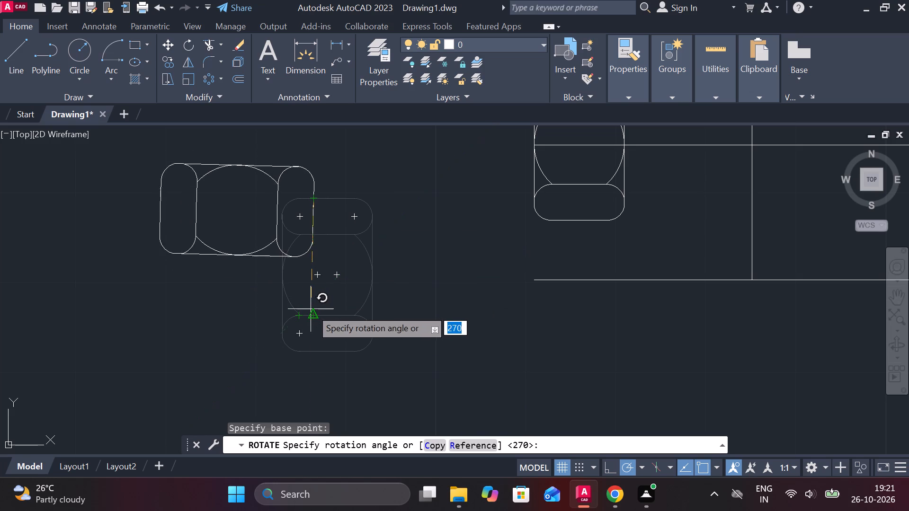
click(318, 339)
Measure the rotated nut copy's height between its top and bottom edges with a linear dimension.
scroll(353, 336, down, 1)
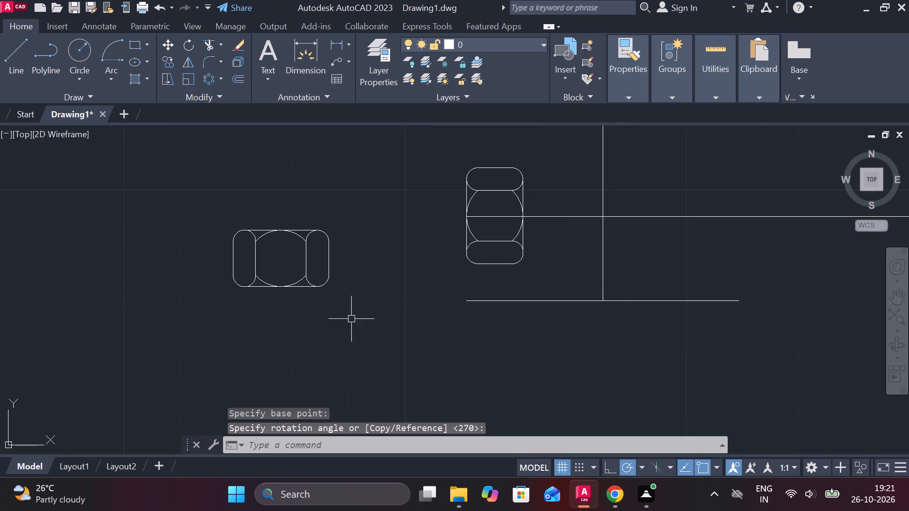
middle_drag(339, 310, 462, 329)
scroll(446, 291, up, 1)
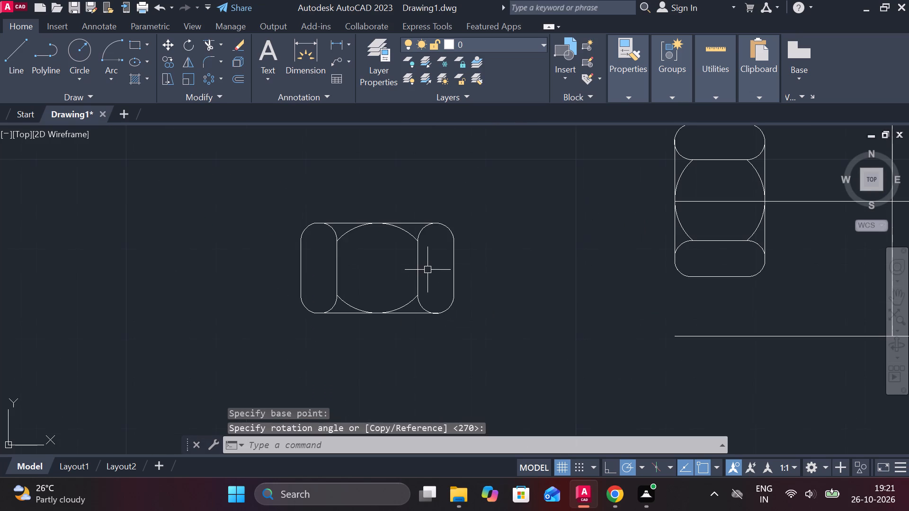
scroll(404, 260, up, 1)
click(330, 47)
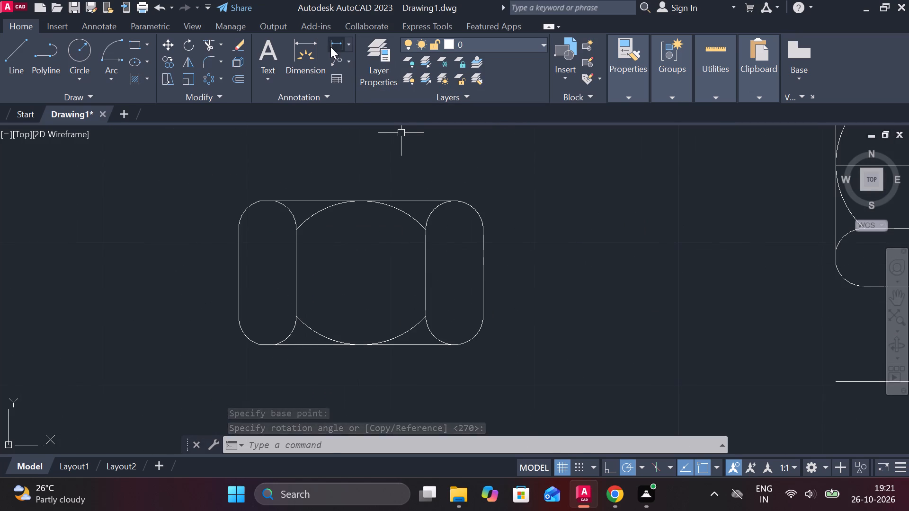
click(263, 193)
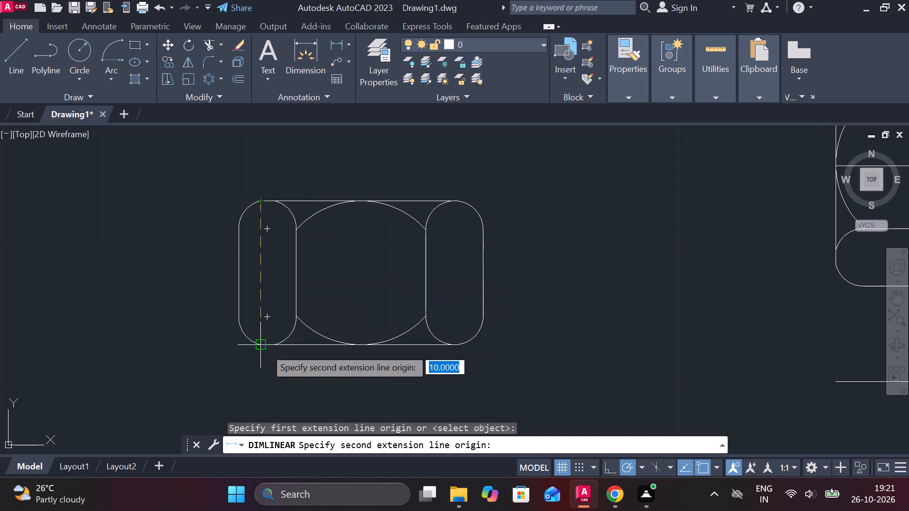
click(265, 348)
middle_drag(259, 343, 354, 344)
key(Escape)
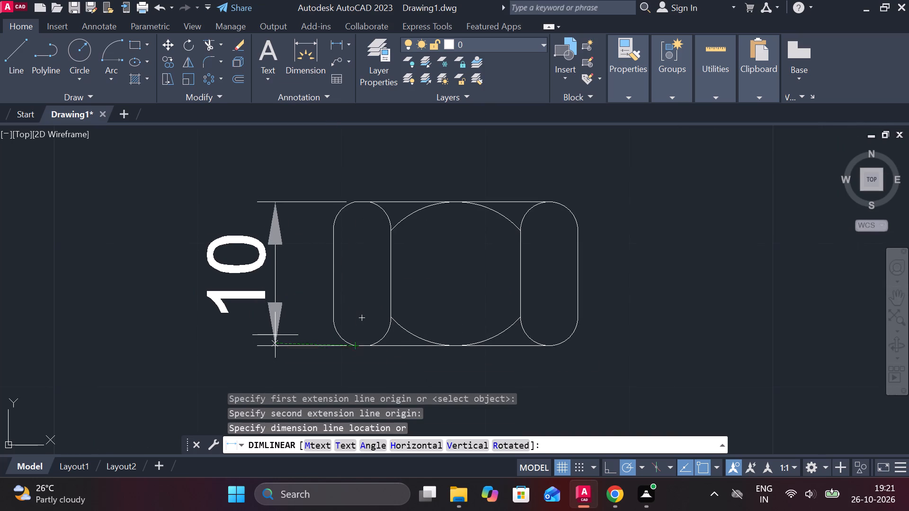
Draw a horizontal line across the rotated nut copy, joining the midpoints of its two outer vertical sides.
key(l)
key(Return)
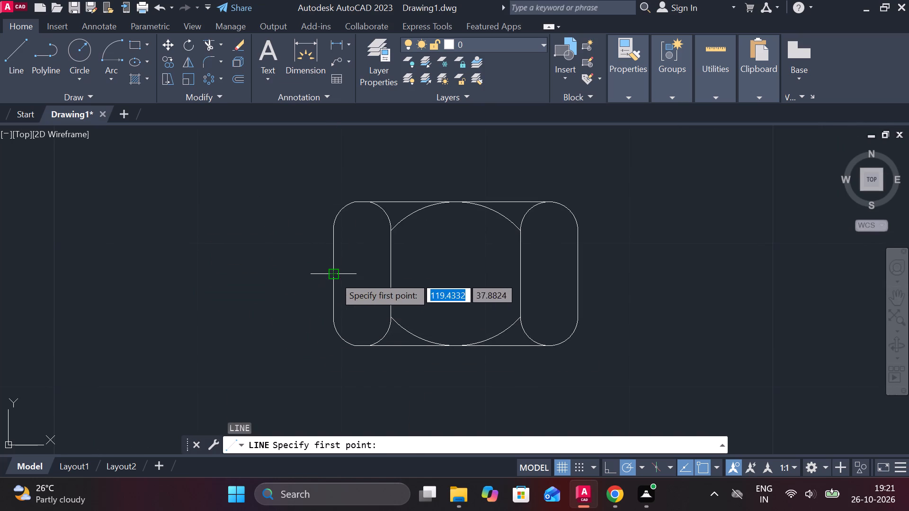
click(334, 276)
click(576, 272)
key(grave)
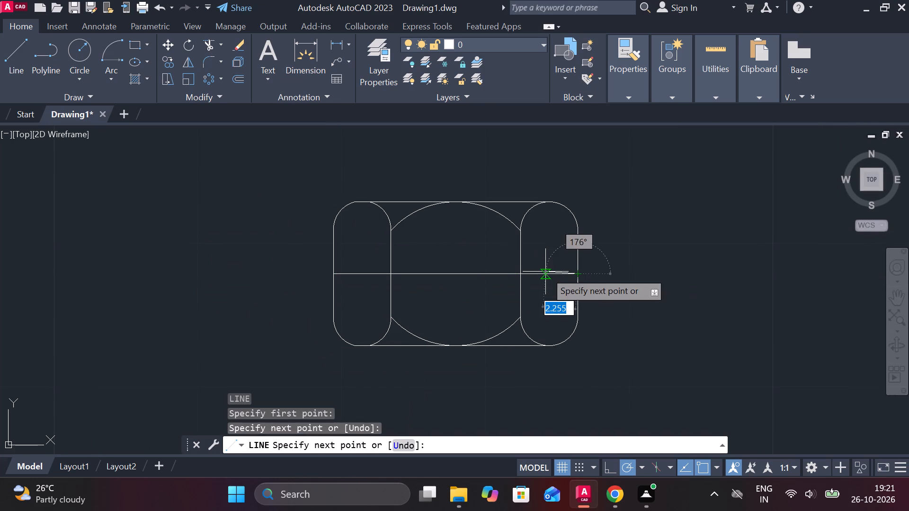
key(grave)
key(Escape)
Offset the nut copy's horizontal middle line by 1 unit above and 1 unit below.
click(568, 275)
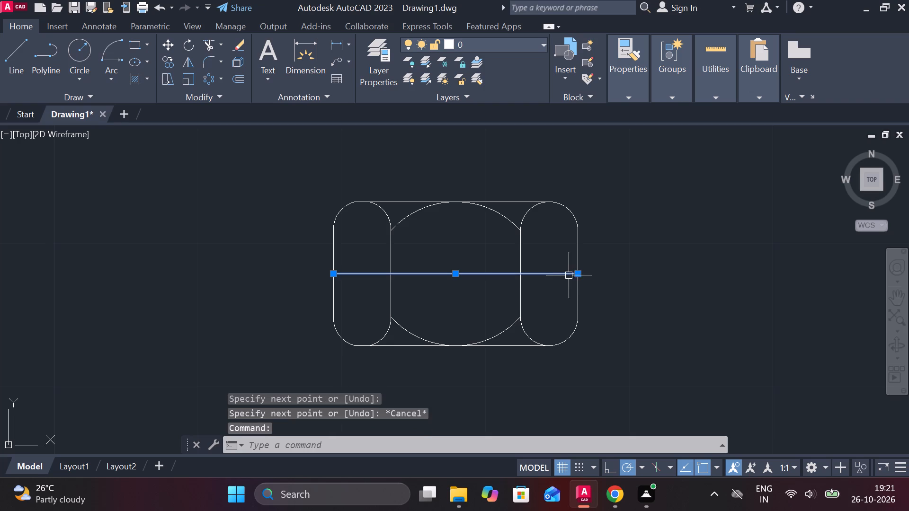
key(o)
key(Return)
key(Return)
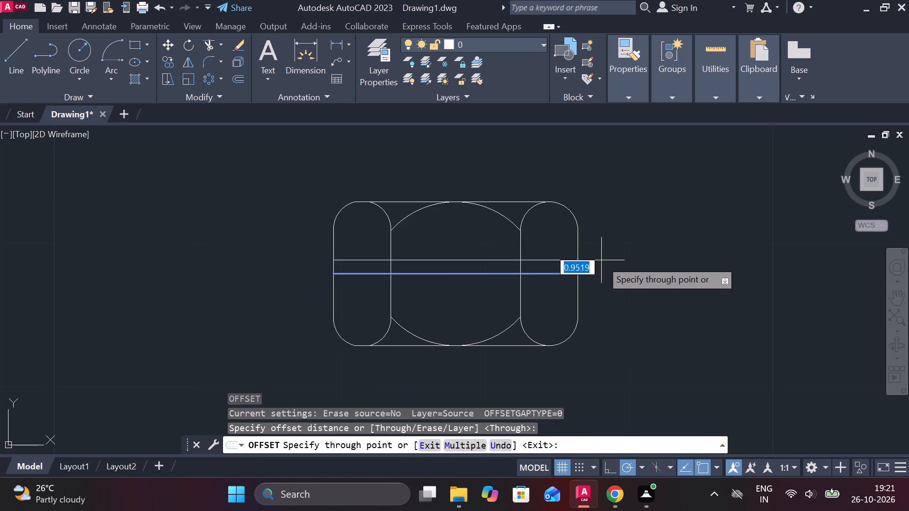
text(1)
key(space)
click(567, 273)
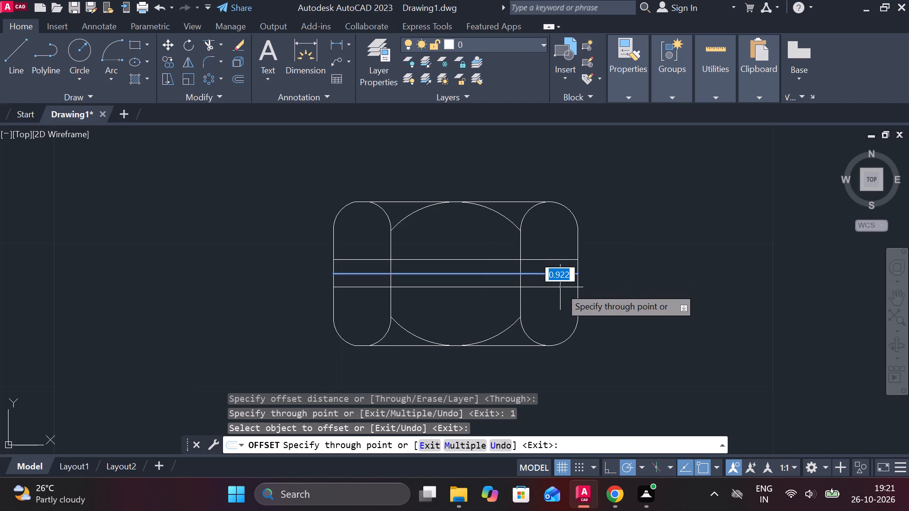
text(1)
key(space)
key(grave)
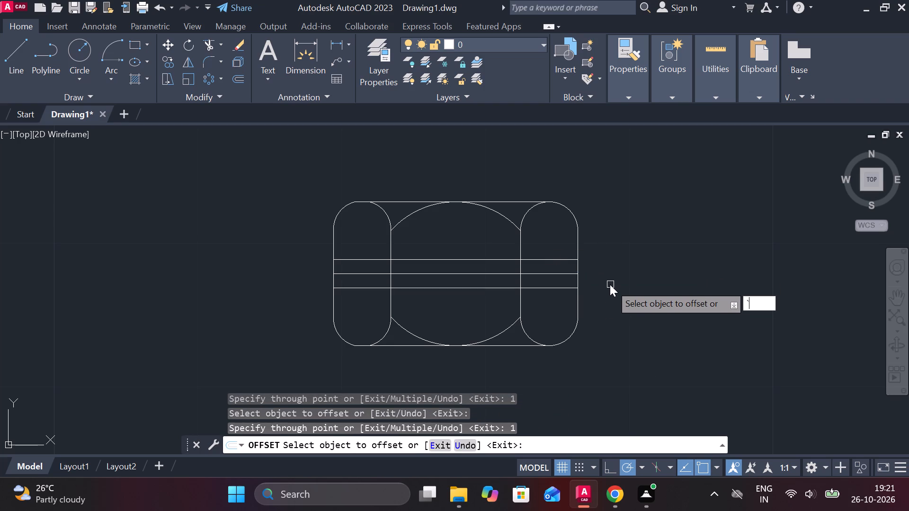
key(Escape)
Trim away the middle line and the vertical edges between the two offset lines, splitting the nut copy into upper and lower halves.
text(TR)
key(space)
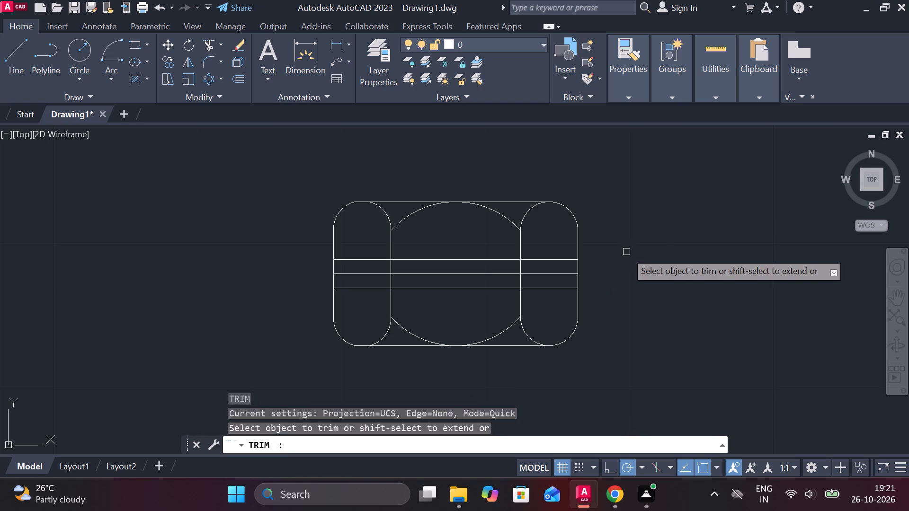
click(596, 271)
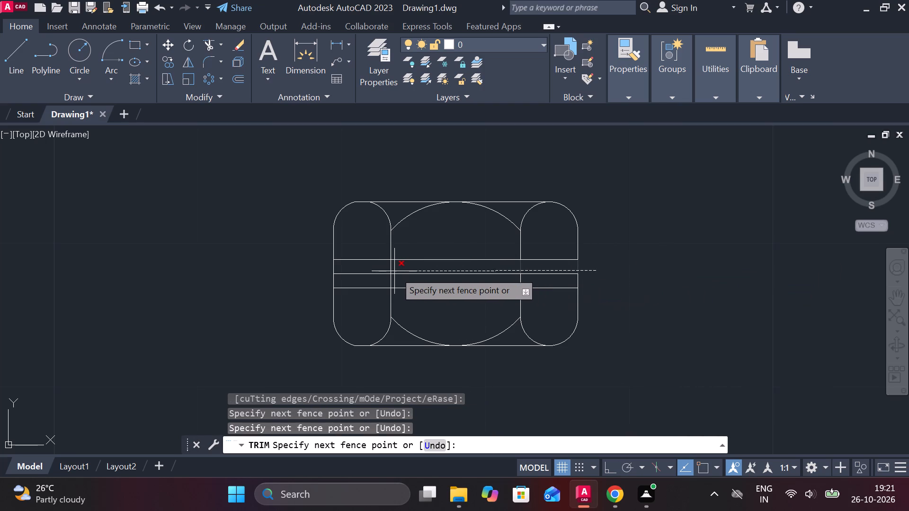
click(326, 272)
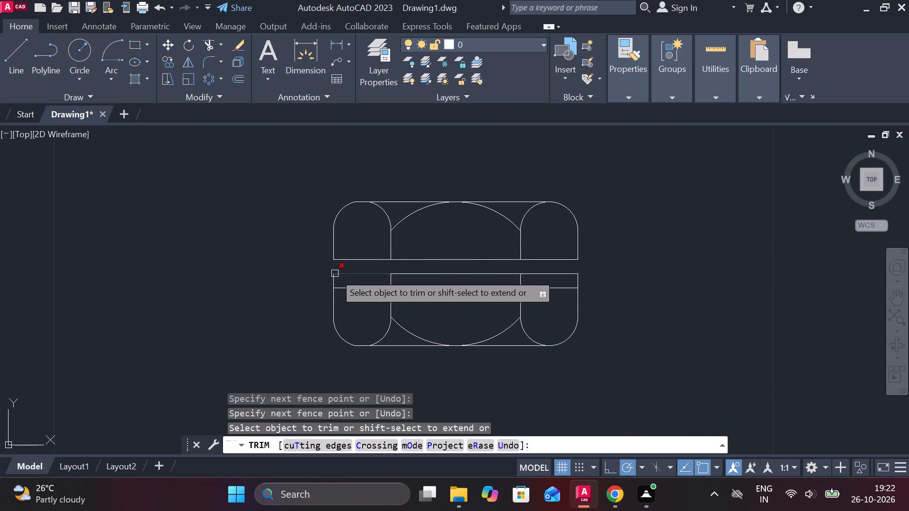
click(335, 273)
click(335, 278)
click(394, 279)
click(410, 276)
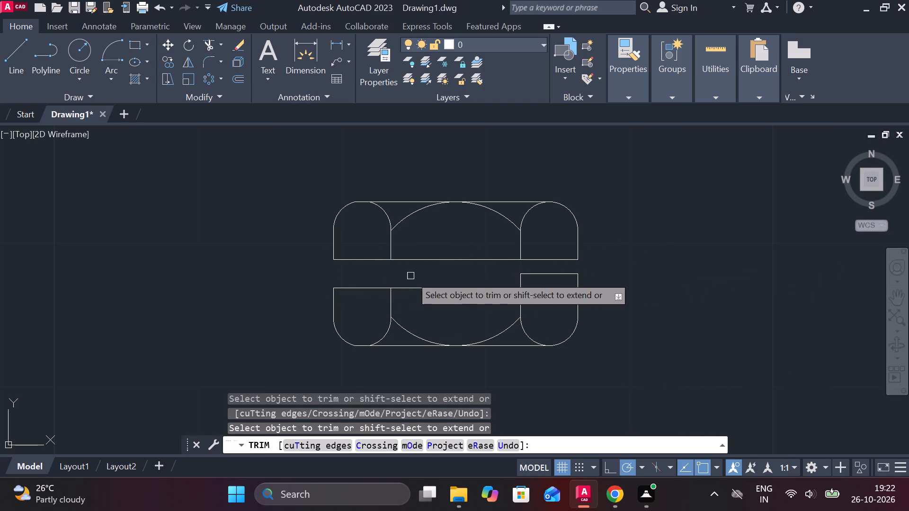
click(522, 276)
drag(510, 276, 516, 276)
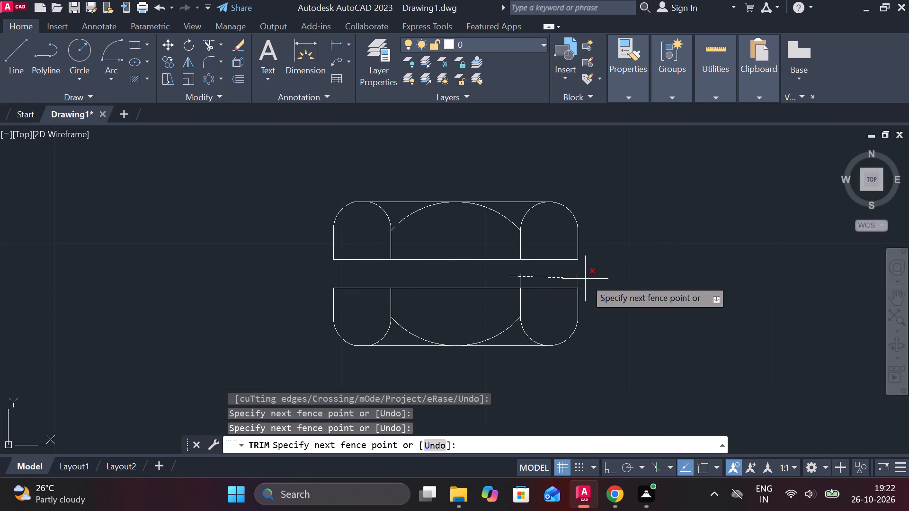
click(585, 279)
key(Escape)
Move the nut copy's upper half 2 units down so that its bottom edge meets the lower half's top edge.
drag(302, 195, 309, 201)
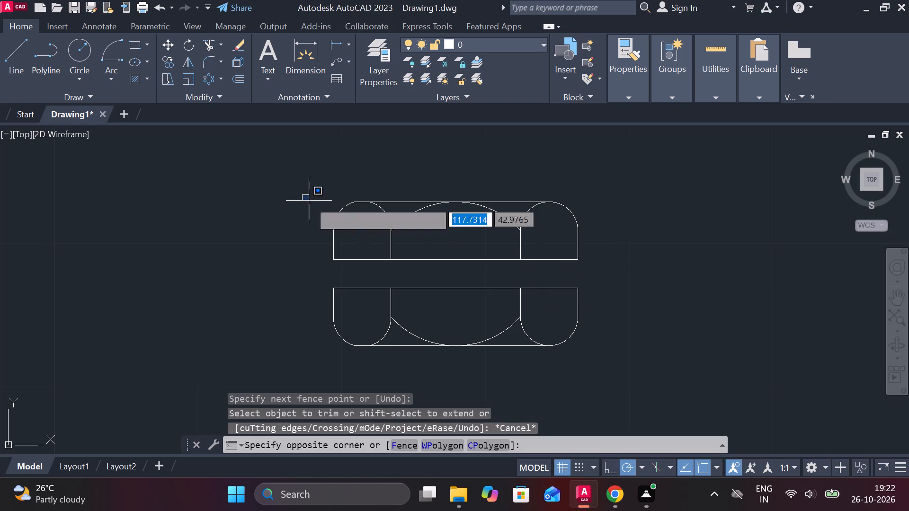
click(620, 269)
key(m)
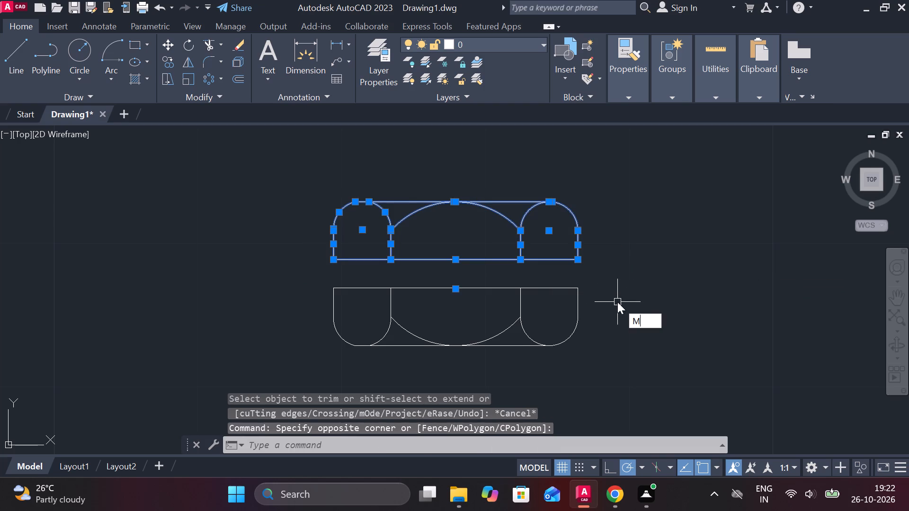
key(Return)
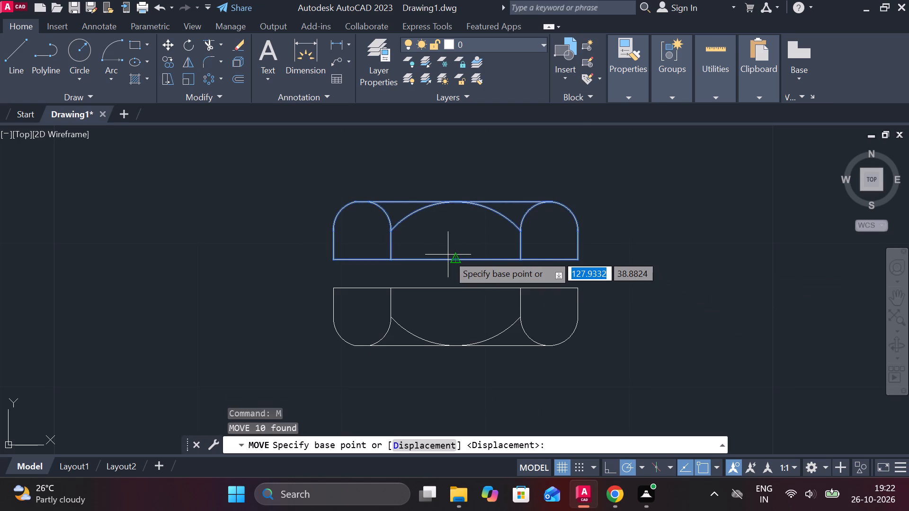
click(458, 257)
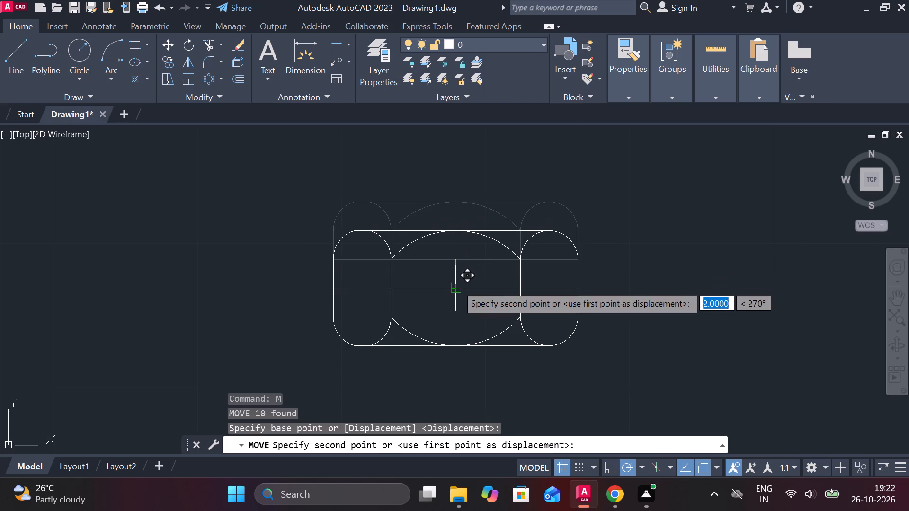
click(456, 284)
key(Escape)
Erase both overlapping horizontal lines at the joint between the nut copy's two halves.
click(463, 287)
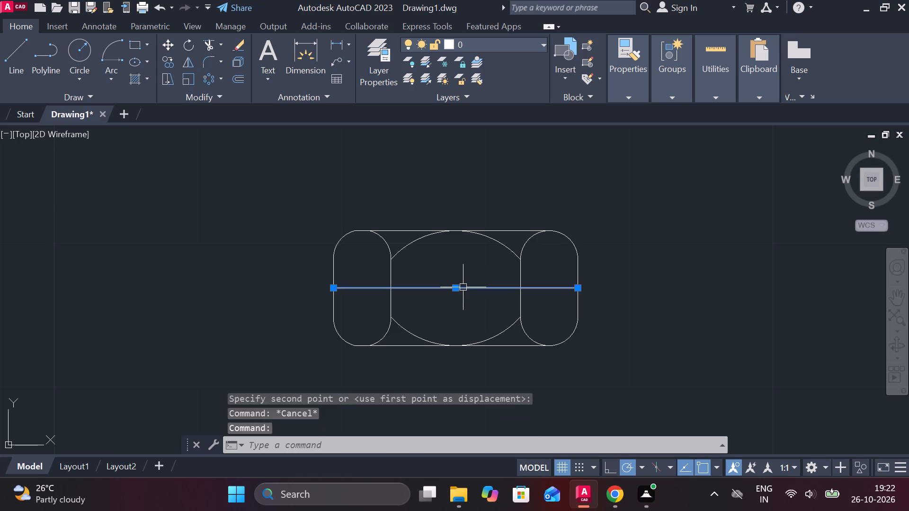
key(e)
key(space)
click(464, 287)
text(E)
key(space)
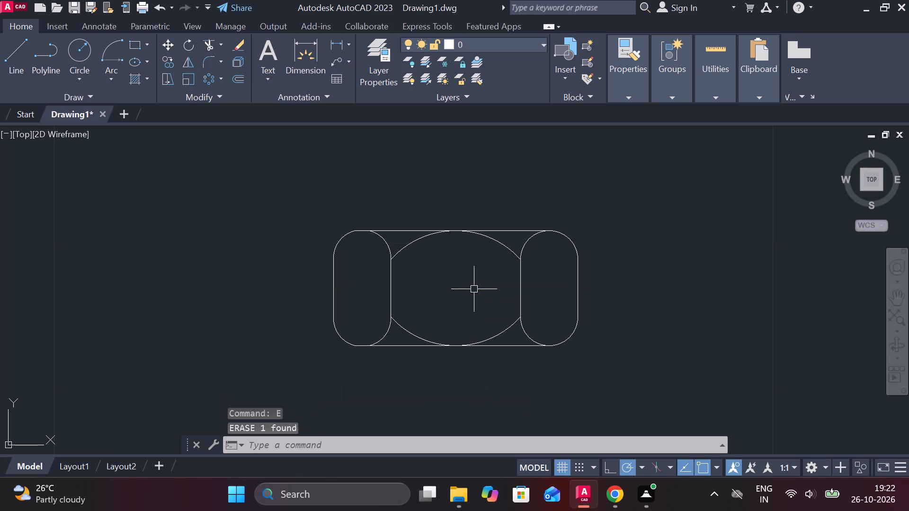
Measure the shortened nut copy's height between its top and bottom edges with a linear dimension.
click(335, 41)
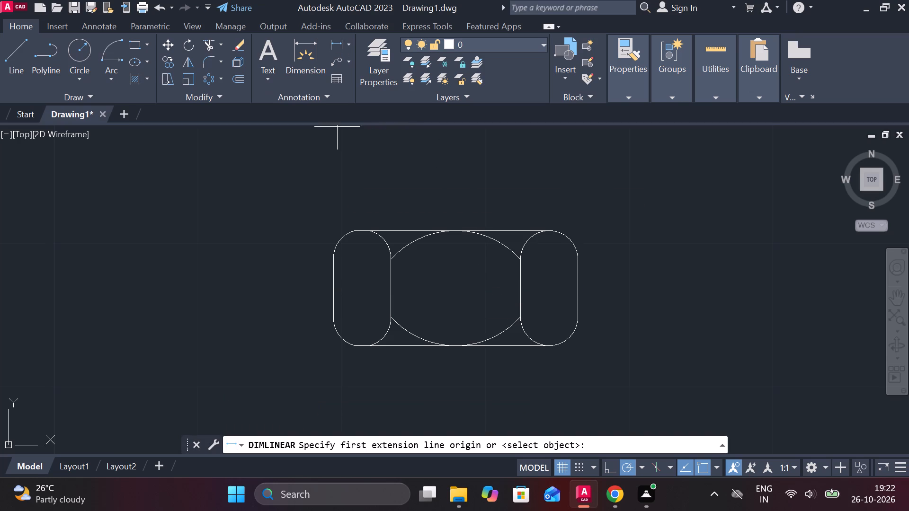
click(359, 227)
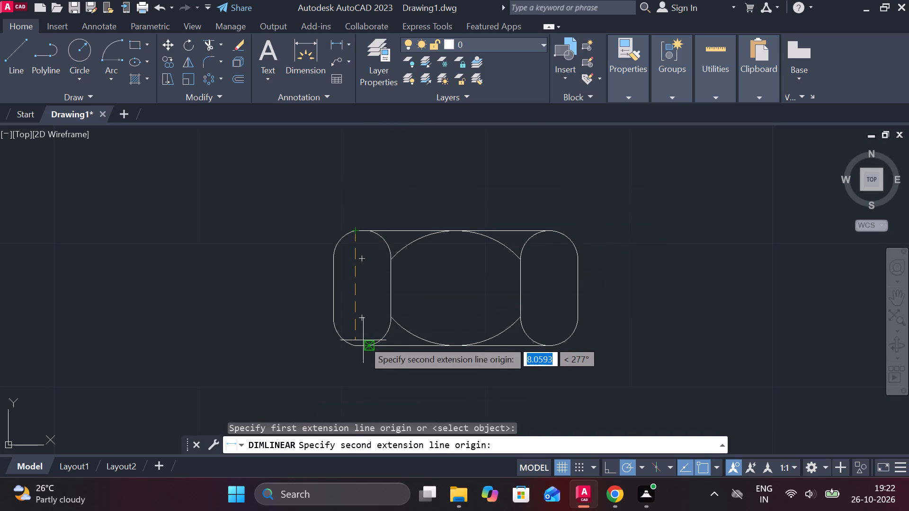
click(360, 351)
key(Escape)
Move the shortened nut copy by the midpoint of its inner vertical edge toward the lower horizontal line beneath the upright nut view.
scroll(383, 324, down, 1)
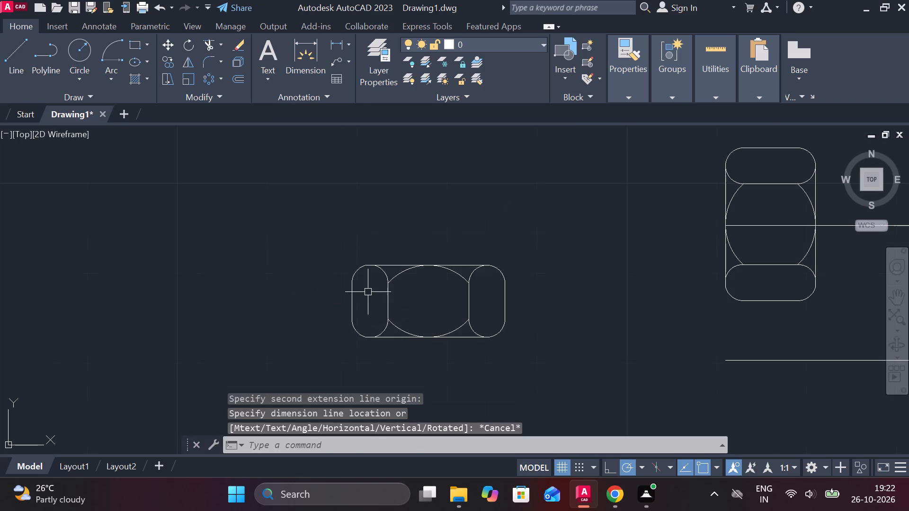
drag(301, 240, 306, 244)
click(547, 357)
key(m)
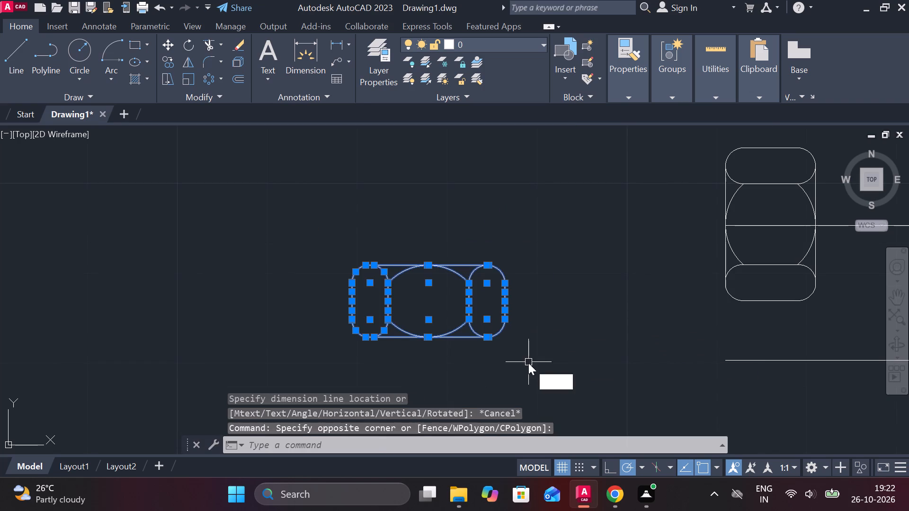
key(Return)
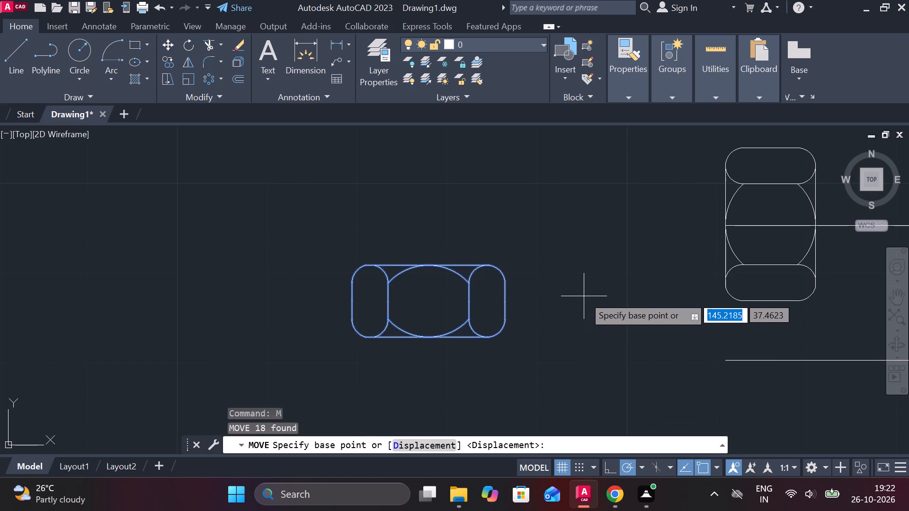
click(470, 301)
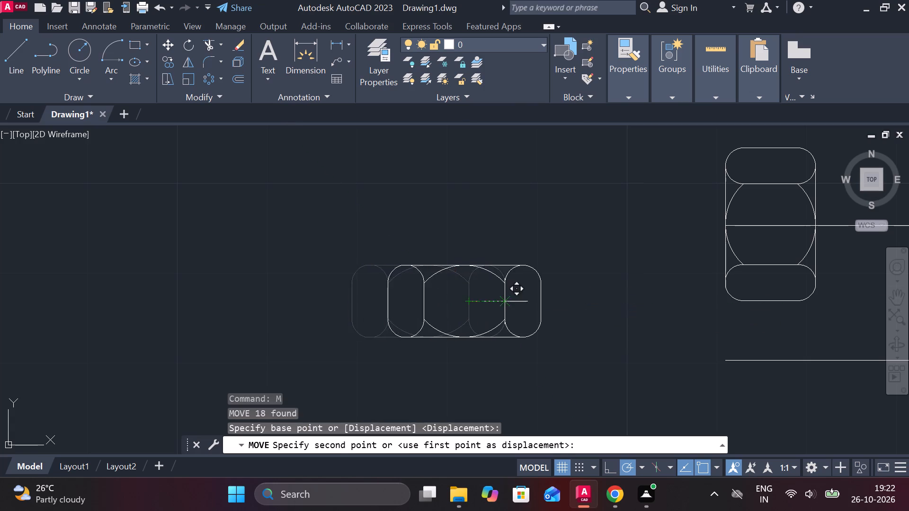
scroll(509, 299, down, 1)
middle_drag(540, 303, 414, 311)
scroll(672, 361, up, 1)
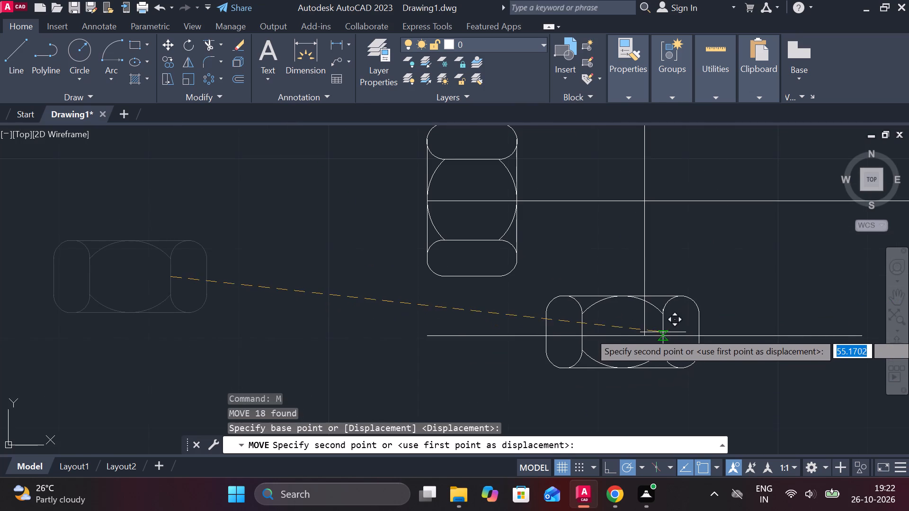
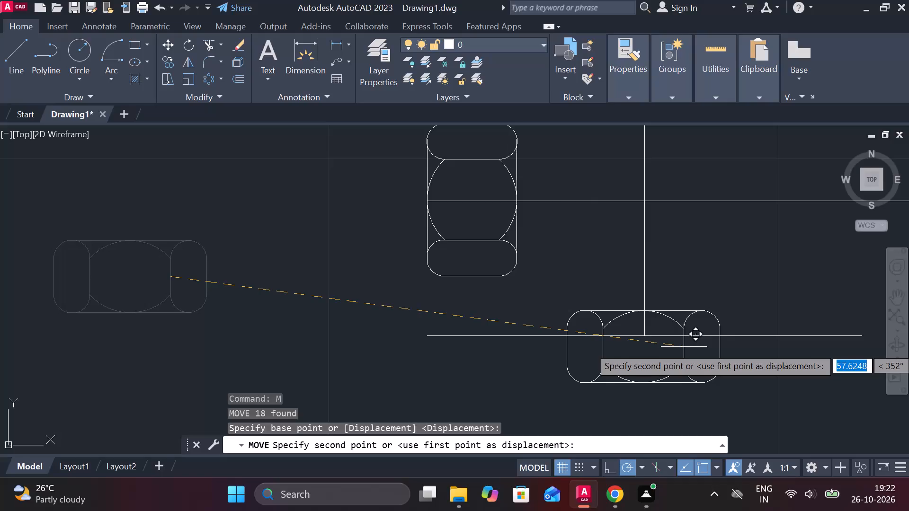
Place the moved horizontal hex nut view centred on the crossing of the lower horizontal and vertical centerlines.
click(684, 345)
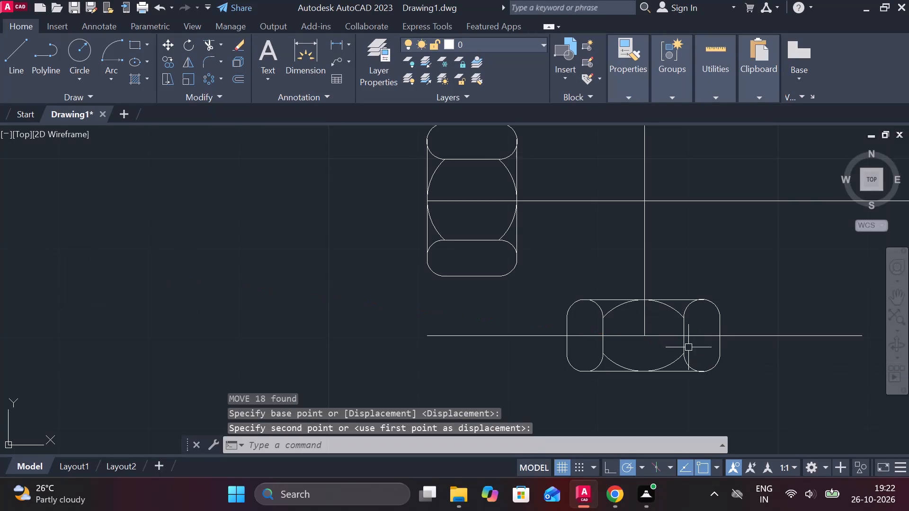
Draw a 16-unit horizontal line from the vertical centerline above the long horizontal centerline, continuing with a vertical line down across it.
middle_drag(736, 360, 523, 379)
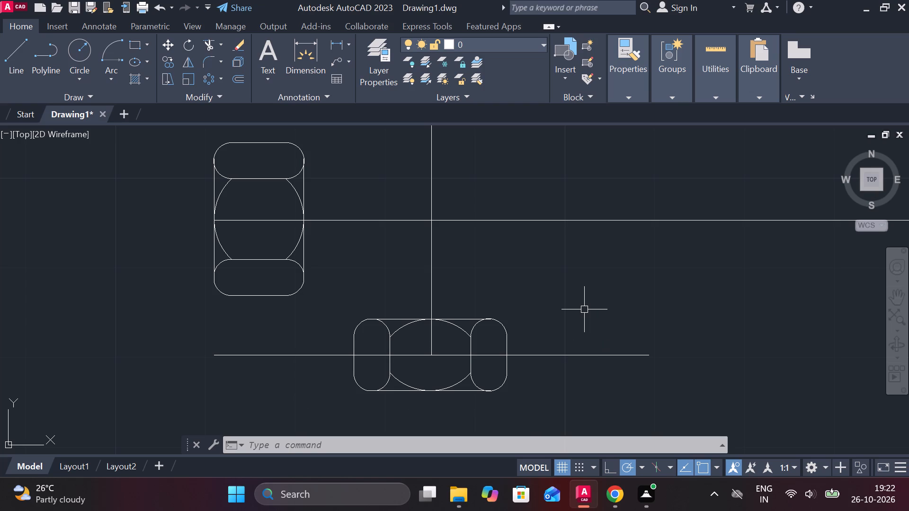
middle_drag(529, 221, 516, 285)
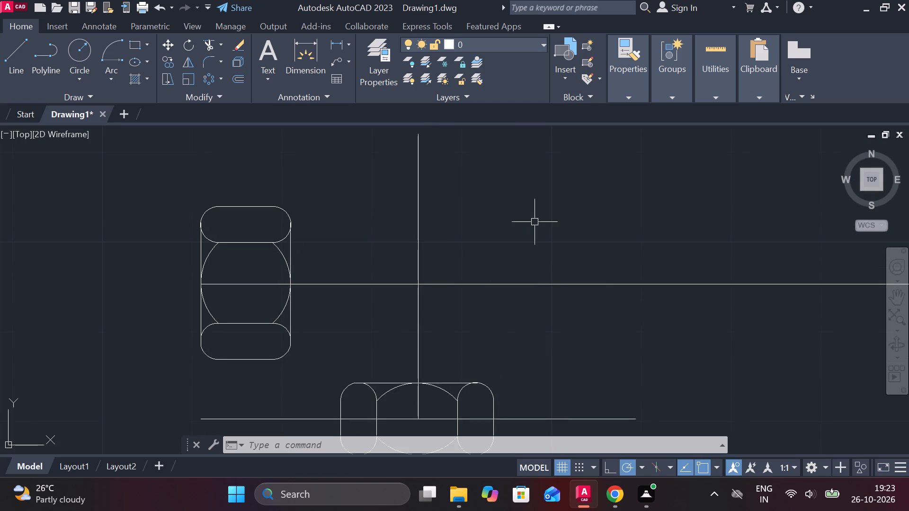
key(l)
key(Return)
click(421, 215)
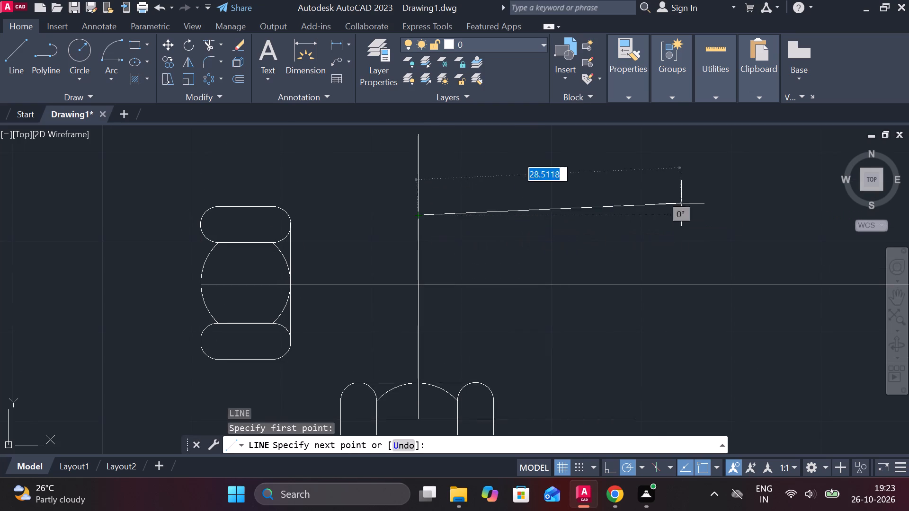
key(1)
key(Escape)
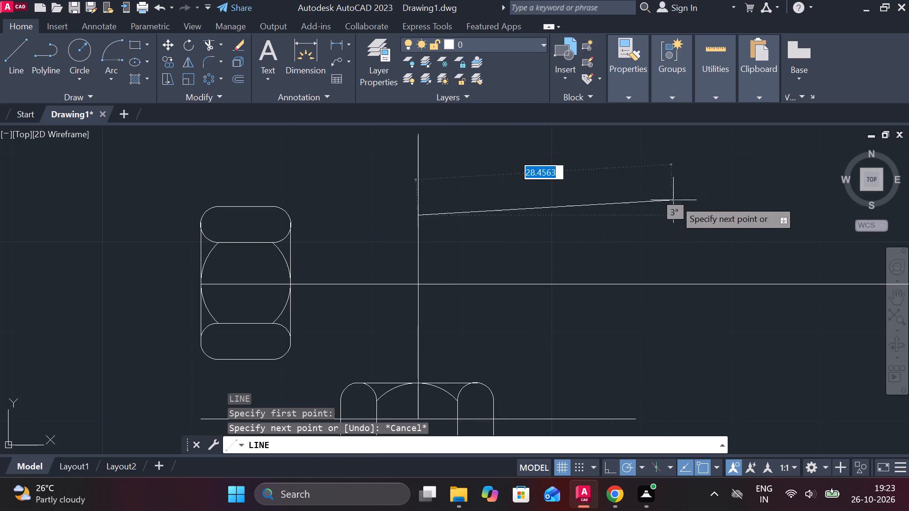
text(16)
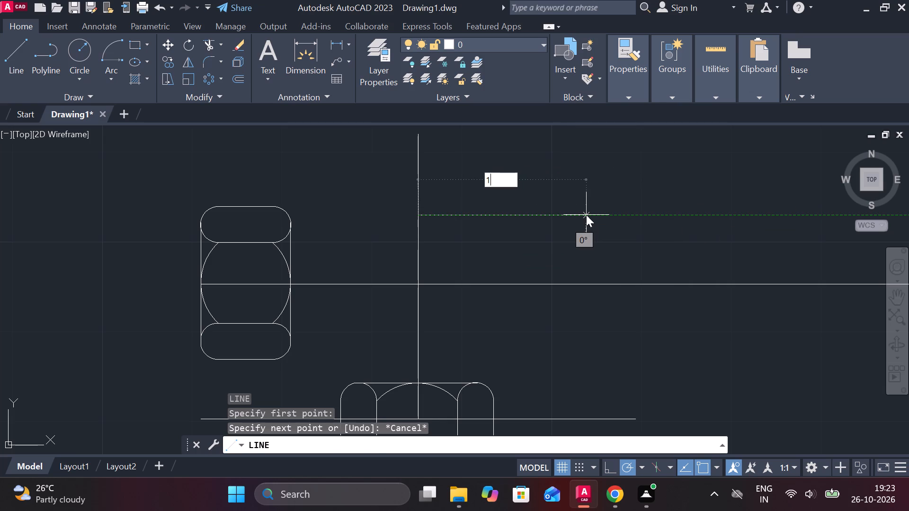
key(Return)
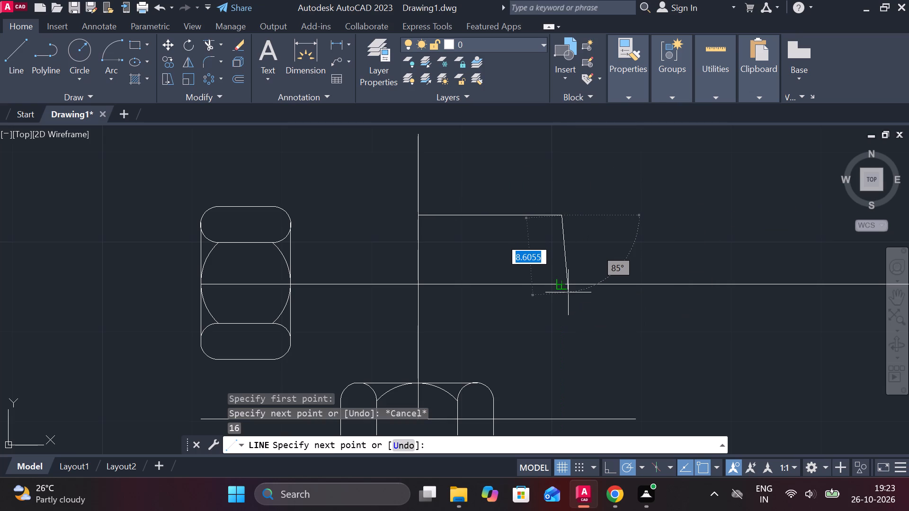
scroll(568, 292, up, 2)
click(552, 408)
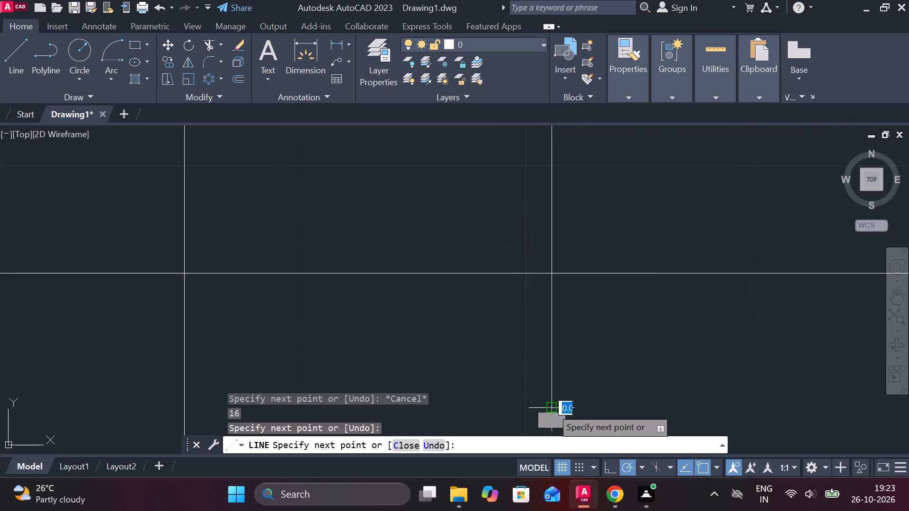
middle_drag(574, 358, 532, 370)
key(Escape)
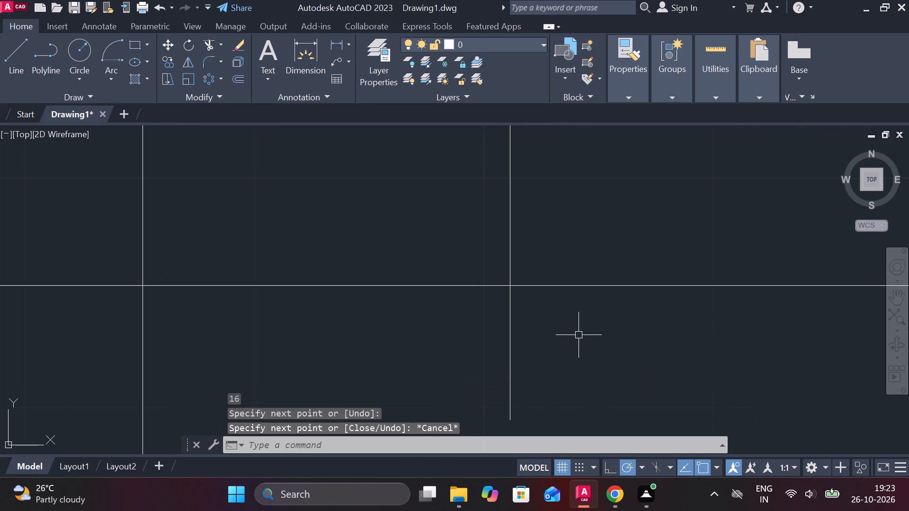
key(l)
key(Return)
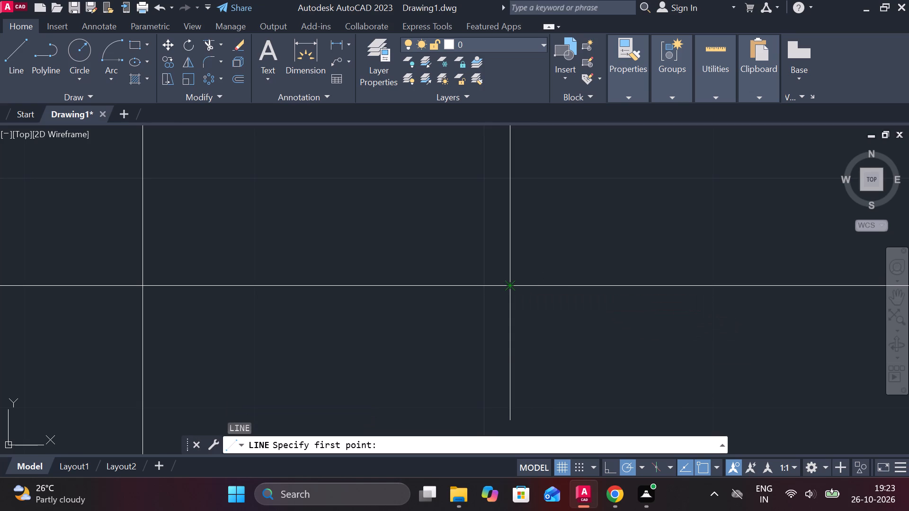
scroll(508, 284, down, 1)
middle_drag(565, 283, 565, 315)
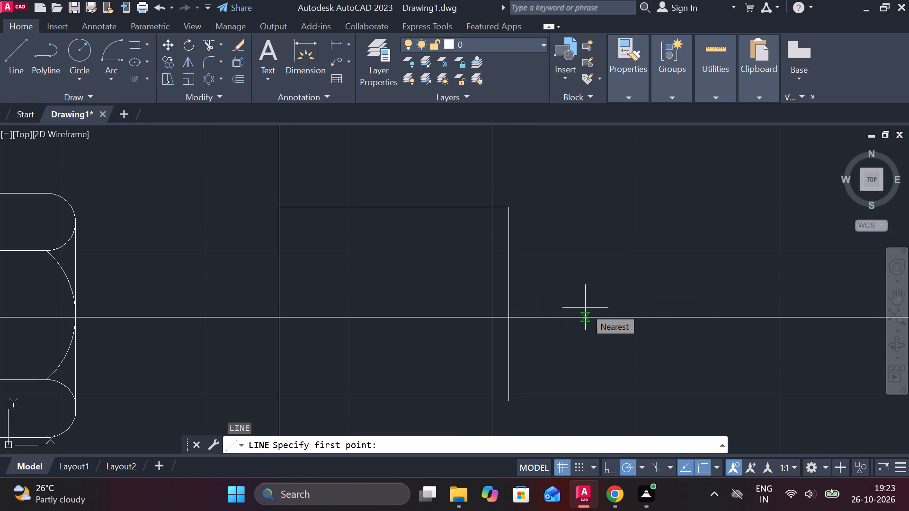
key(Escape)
Examine the inner bore outline and conical end of the hatched, dimensioned section view.
scroll(607, 253, down, 2)
middle_drag(611, 250, 551, 368)
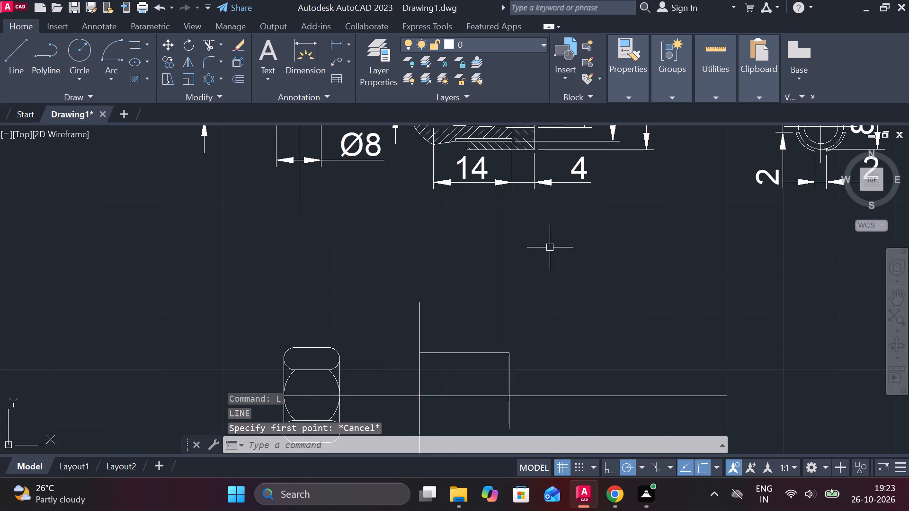
middle_drag(551, 242, 523, 315)
scroll(443, 166, up, 1)
middle_drag(443, 166, 460, 194)
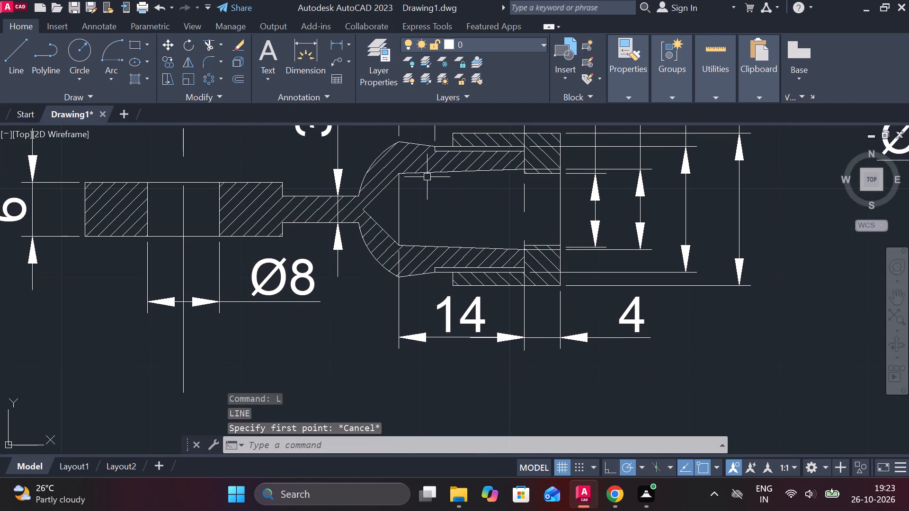
click(425, 175)
click(377, 197)
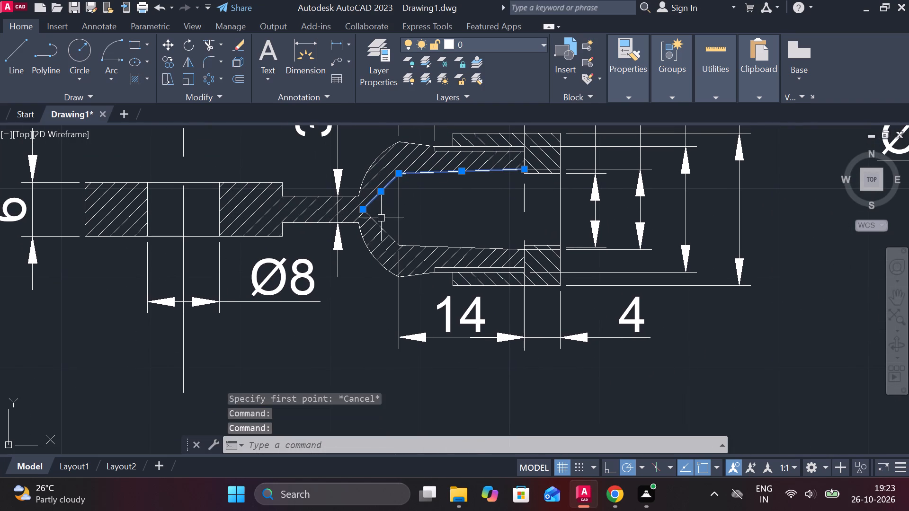
click(381, 229)
click(419, 247)
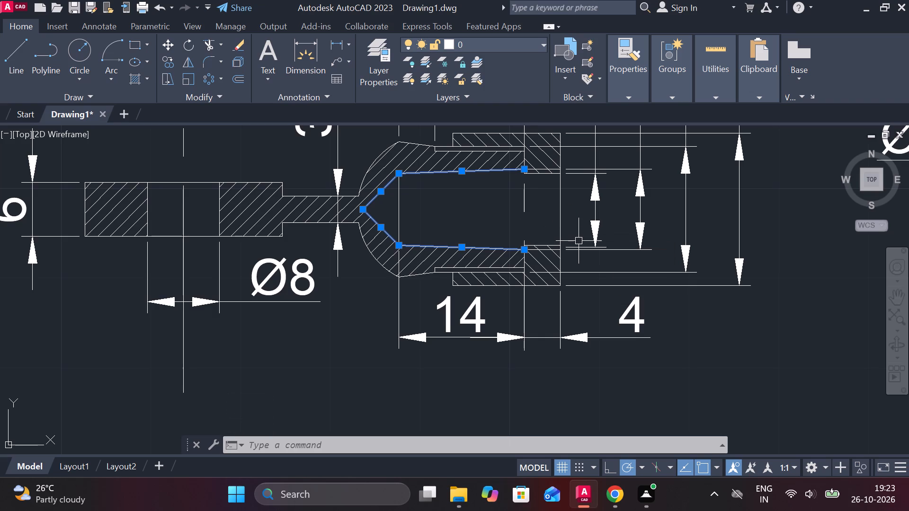
key(Escape)
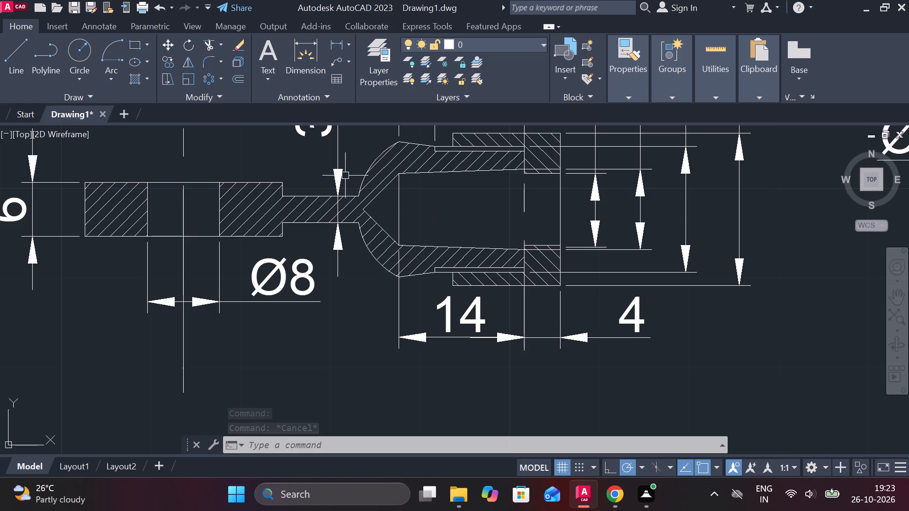
Copy the socket end of the hatched section view, without its dimensions, to the empty area beyond the end of the long horizontal centerline.
scroll(378, 171, down, 2)
middle_drag(399, 176, 420, 205)
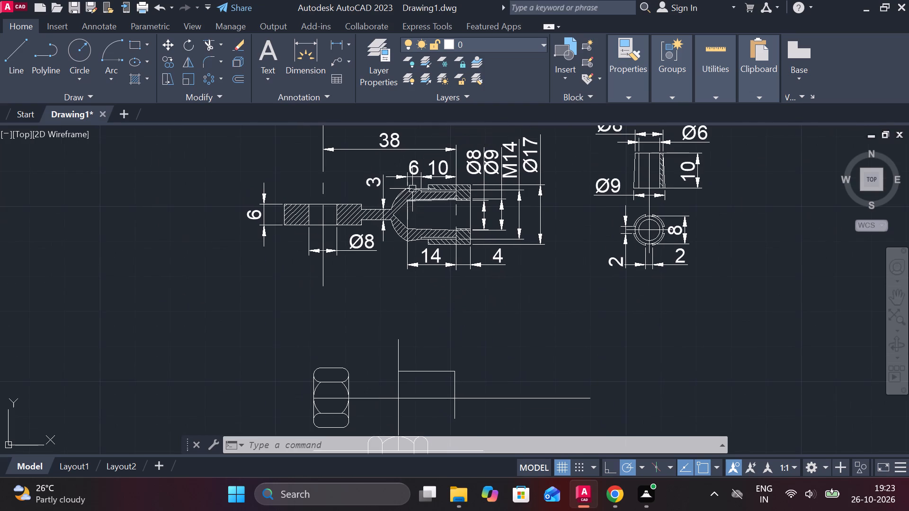
drag(371, 165, 381, 165)
click(501, 259)
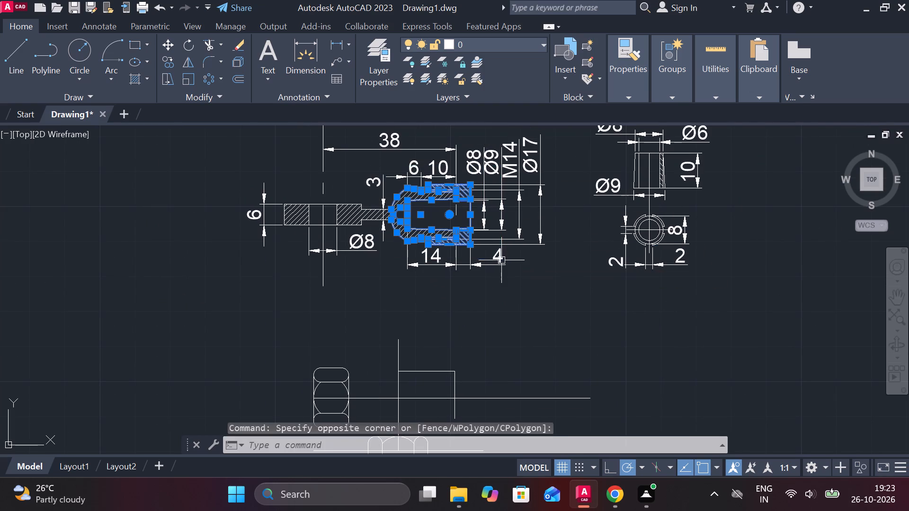
text(CO)
key(Return)
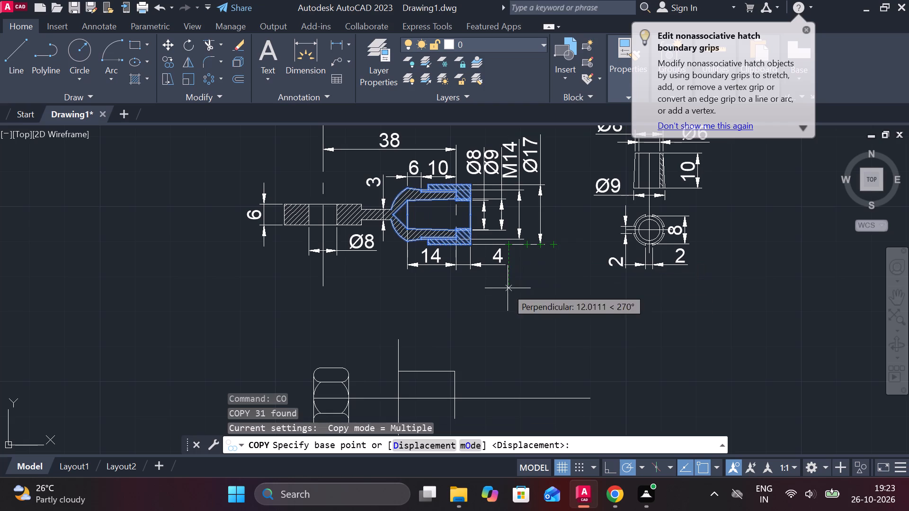
click(519, 300)
scroll(610, 339, down, 1)
middle_drag(609, 352, 520, 124)
scroll(468, 203, up, 2)
middle_click(468, 203)
middle_drag(484, 230, 614, 432)
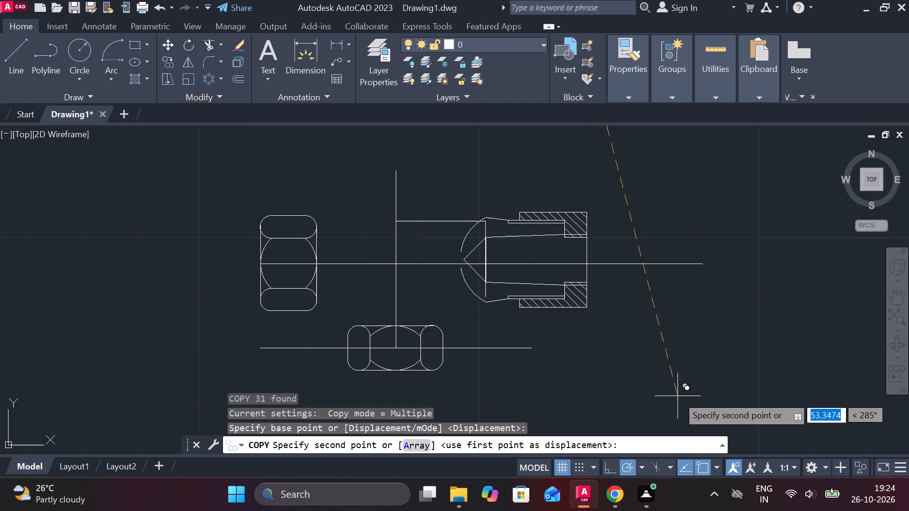
middle_drag(704, 366, 490, 418)
scroll(585, 404, down, 1)
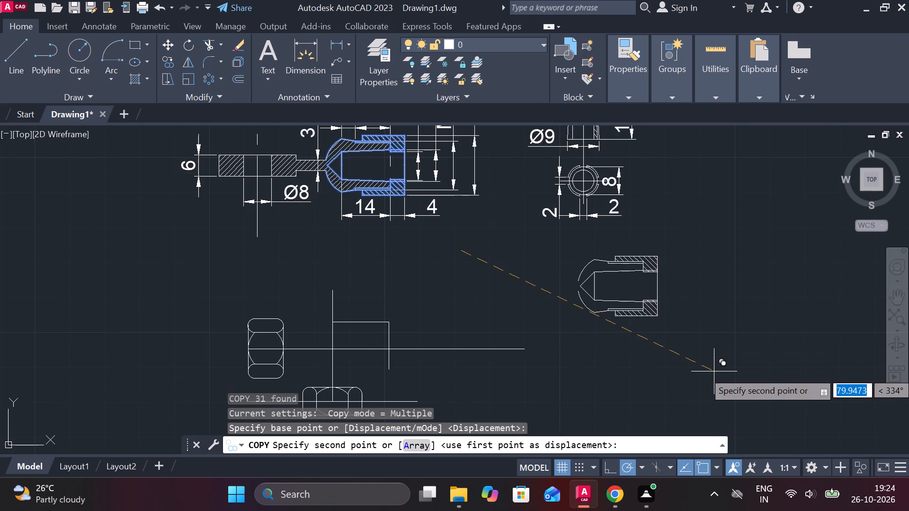
click(714, 371)
key(Escape)
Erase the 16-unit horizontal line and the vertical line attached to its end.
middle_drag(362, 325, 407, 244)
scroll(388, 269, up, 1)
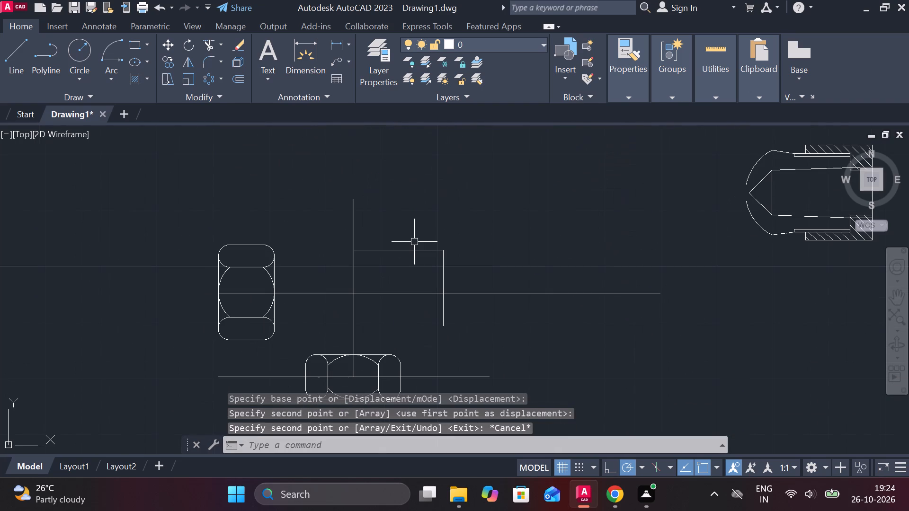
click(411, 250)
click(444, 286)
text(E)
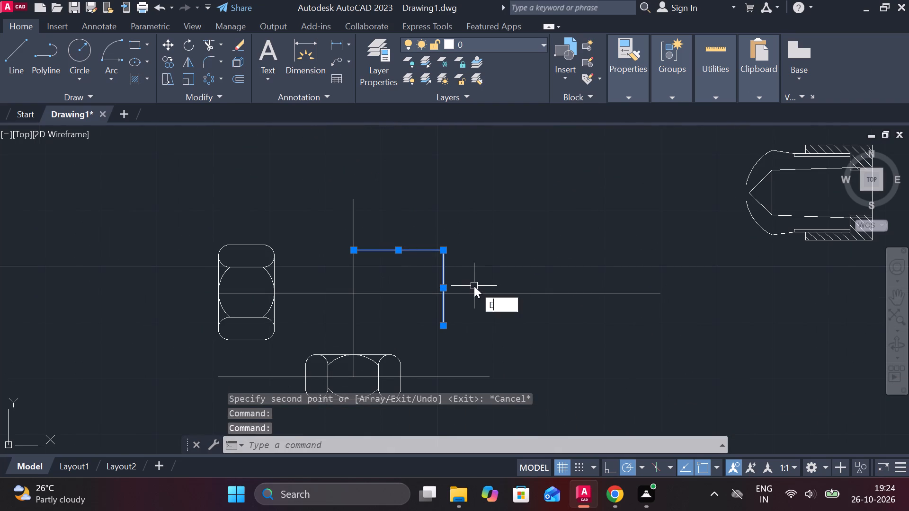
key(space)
Draw a 32-unit horizontal line from the vertical centerline, continuing with a vertical line down past the long horizontal centerline.
key(l)
key(Return)
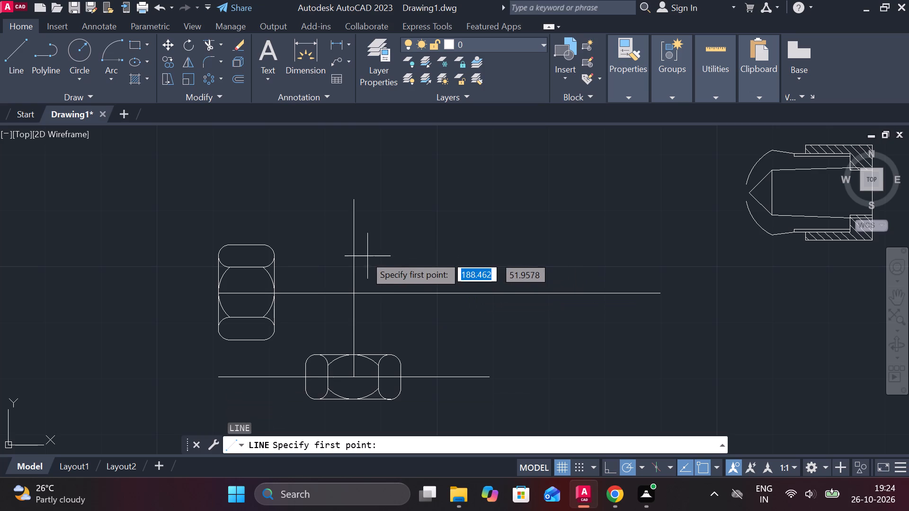
click(356, 253)
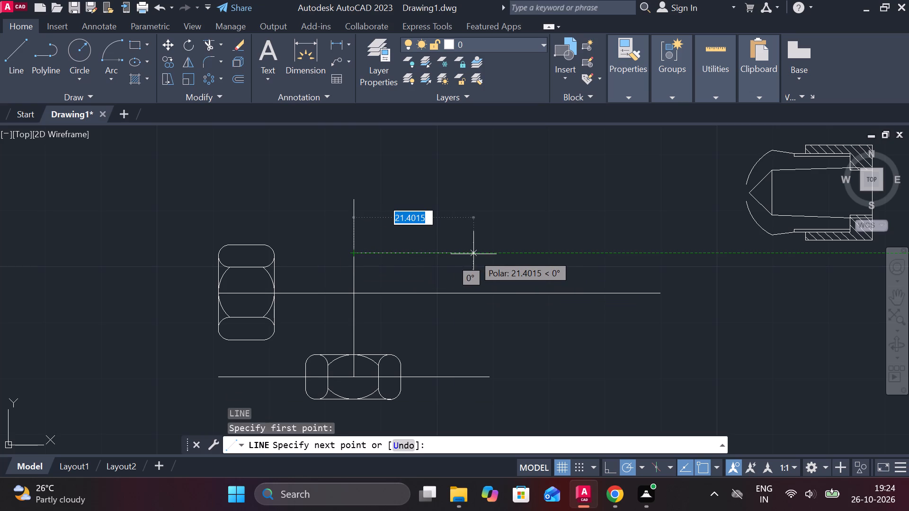
text(32)
key(space)
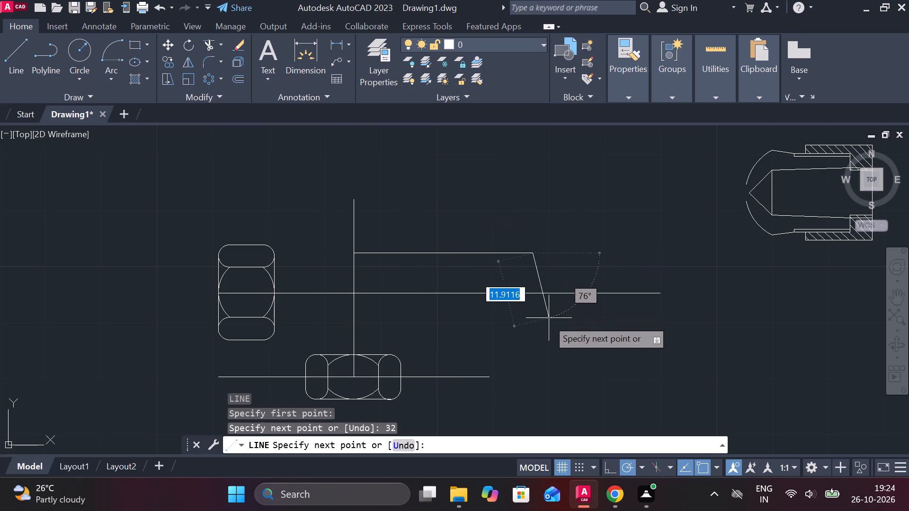
click(539, 364)
key(Escape)
Erase the two slanted lines forming the bore's conical tip in the copied socket view.
middle_drag(597, 320, 480, 333)
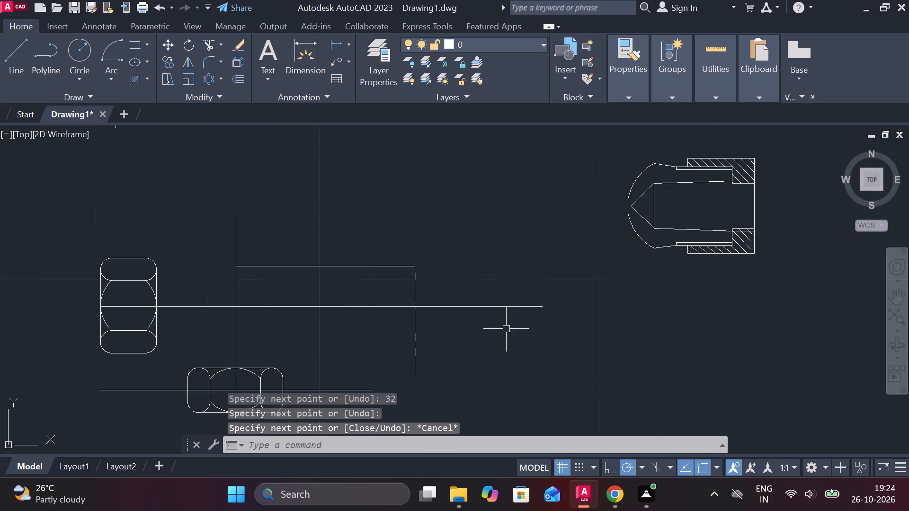
middle_drag(613, 283, 528, 292)
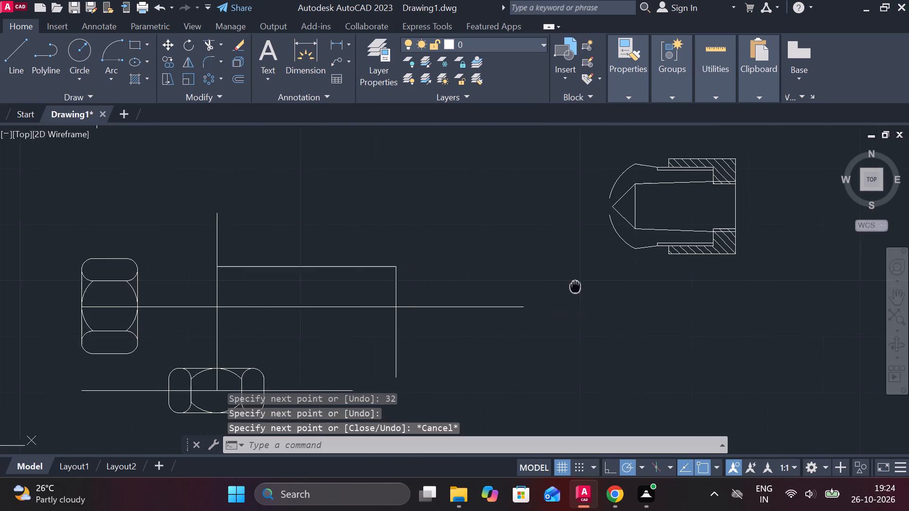
middle_drag(528, 292, 469, 303)
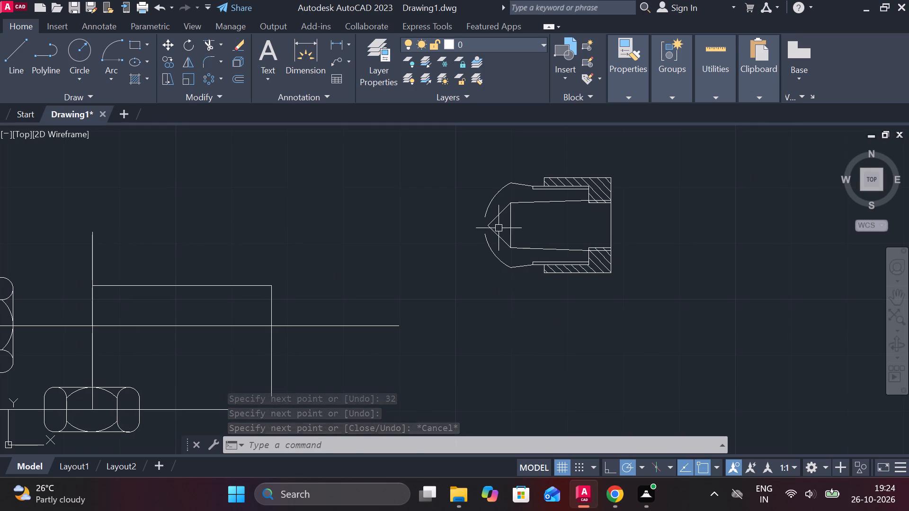
click(497, 223)
key(Escape)
click(497, 216)
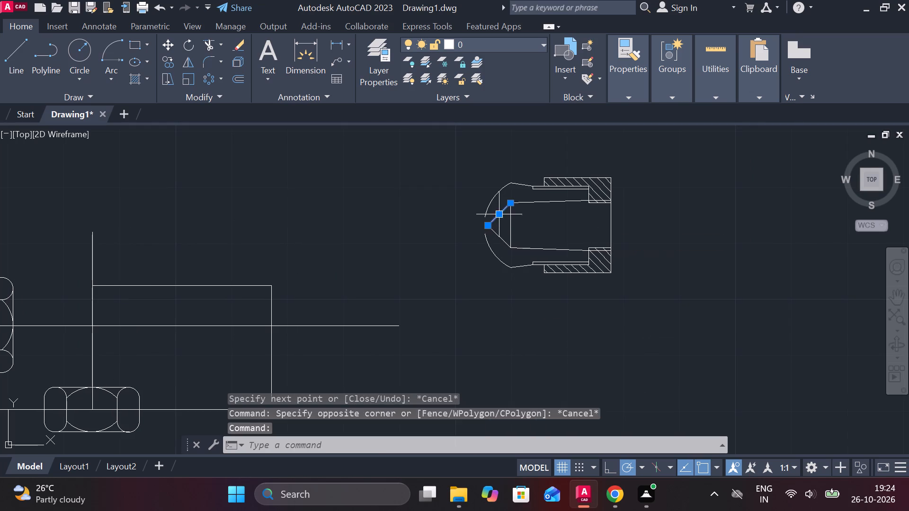
click(503, 234)
key(e)
key(space)
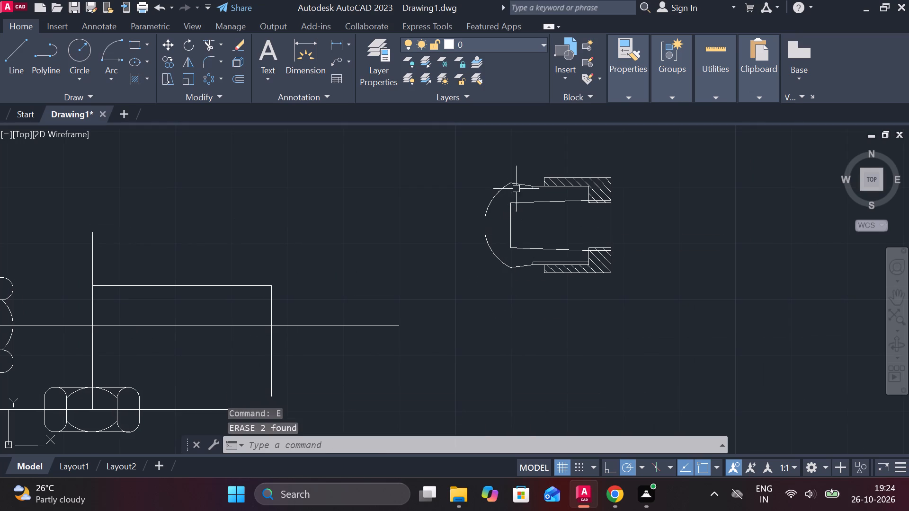
Erase the two outer arcs and the two short sloped outline segments beside them from the copied socket view.
click(505, 187)
click(498, 251)
click(498, 256)
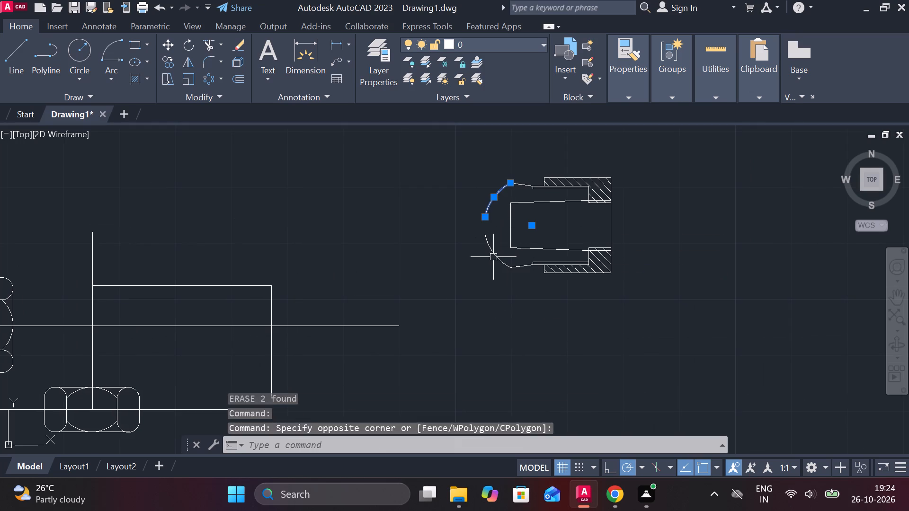
click(490, 257)
text(E)
key(space)
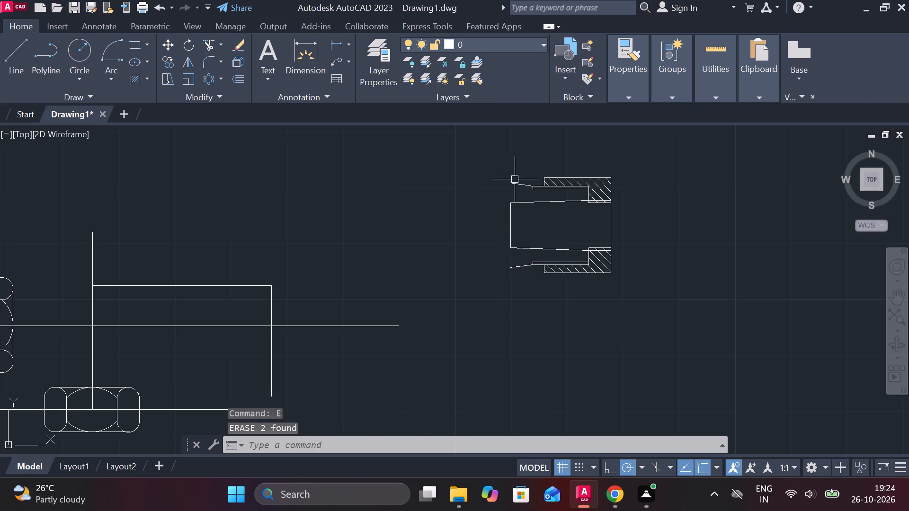
click(521, 187)
click(515, 271)
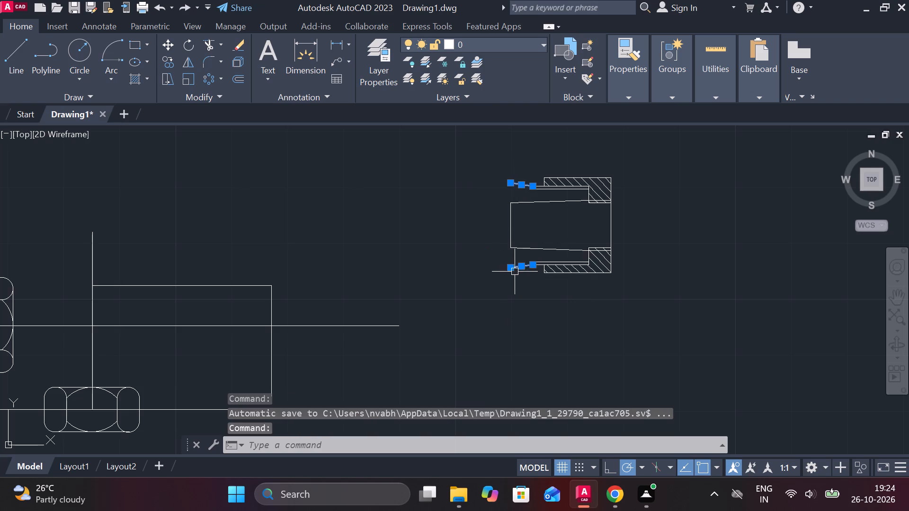
text(E)
key(space)
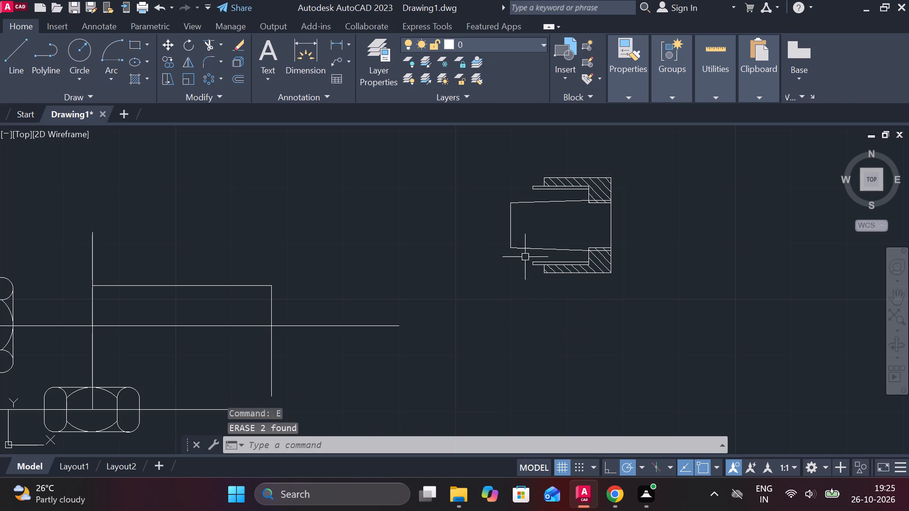
Move the stripped-down socket section so its open face's midpoint sits where the long horizontal centerline crosses the added vertical line.
click(487, 168)
click(664, 322)
key(m)
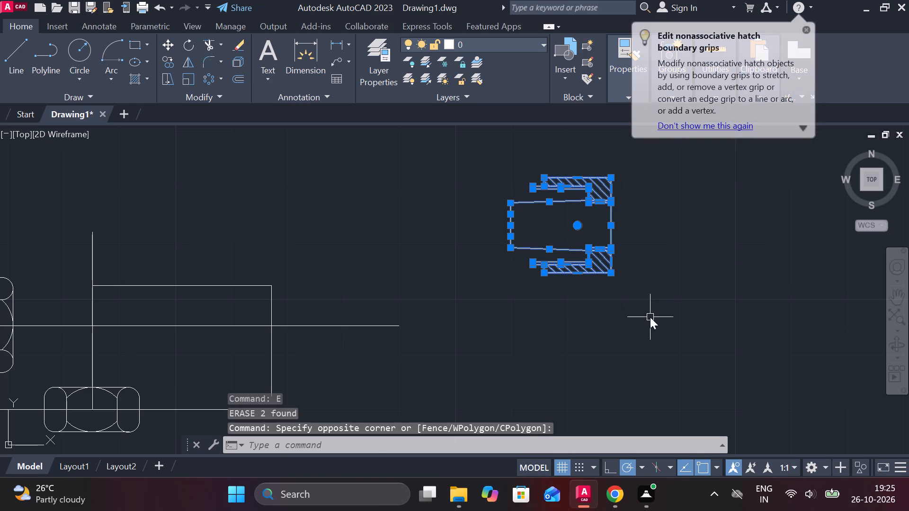
key(Return)
click(606, 226)
middle_drag(362, 310, 438, 255)
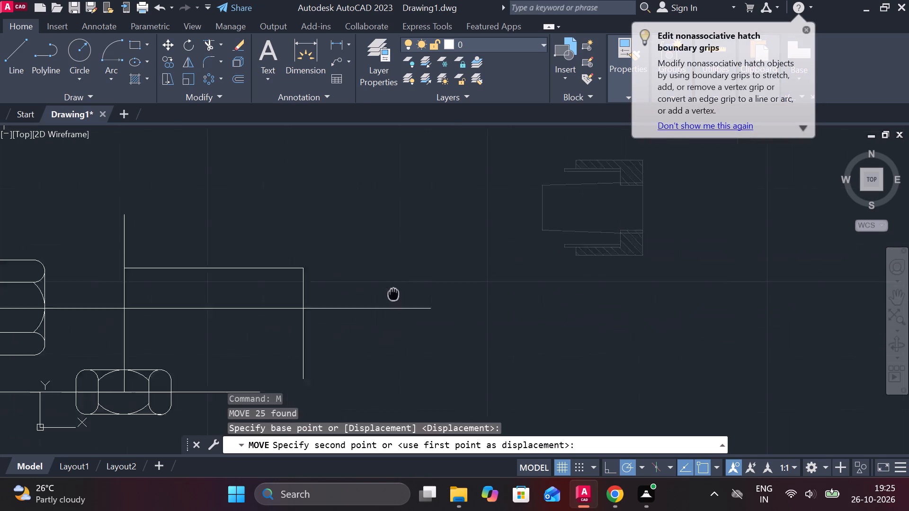
middle_drag(438, 255, 457, 245)
scroll(352, 253, up, 1)
click(375, 264)
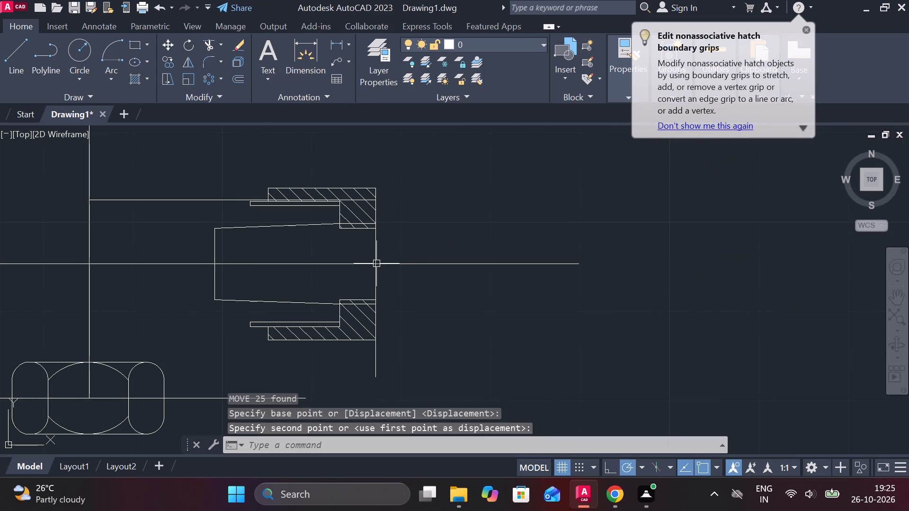
Erase the 32-unit horizontal line running from the vertical centerline to the moved socket section.
scroll(412, 264, down, 1)
middle_drag(428, 274, 584, 292)
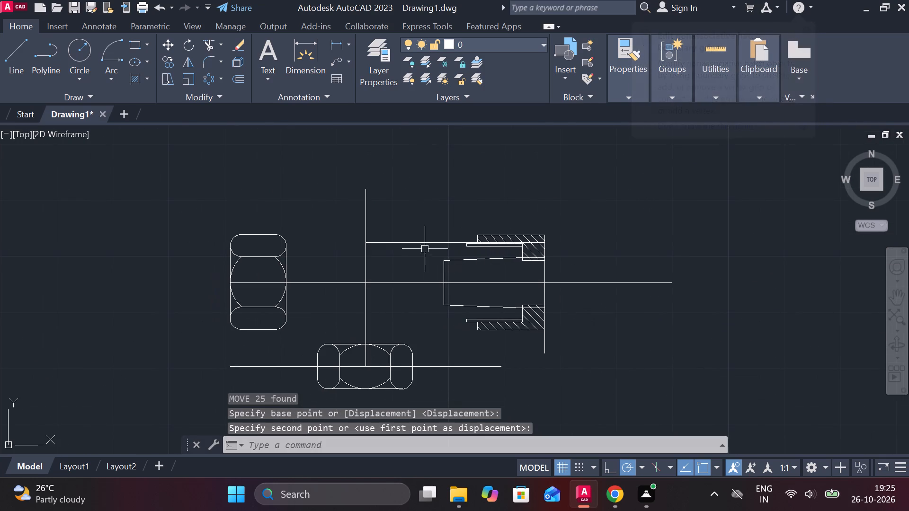
click(420, 247)
key(Escape)
click(396, 242)
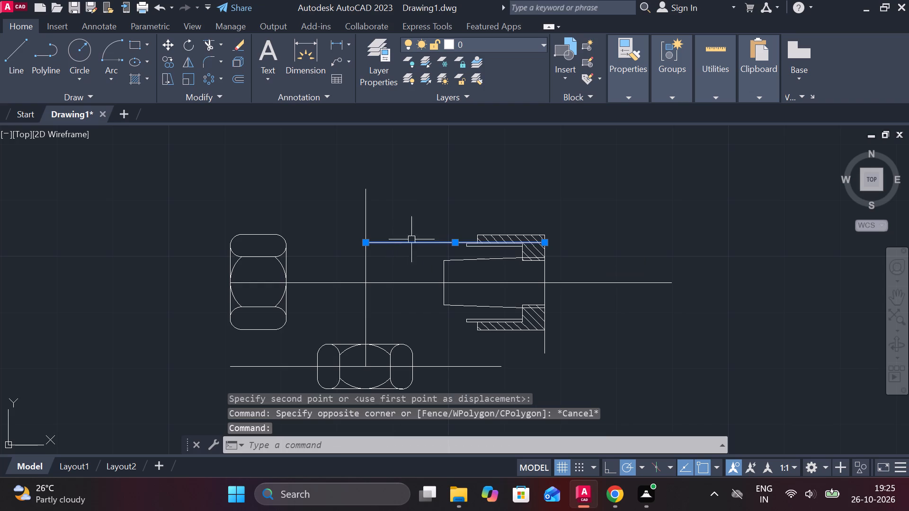
text(E)
key(space)
Offset the long horizontal centerline 6 units above and 6 units below.
middle_drag(579, 310, 550, 291)
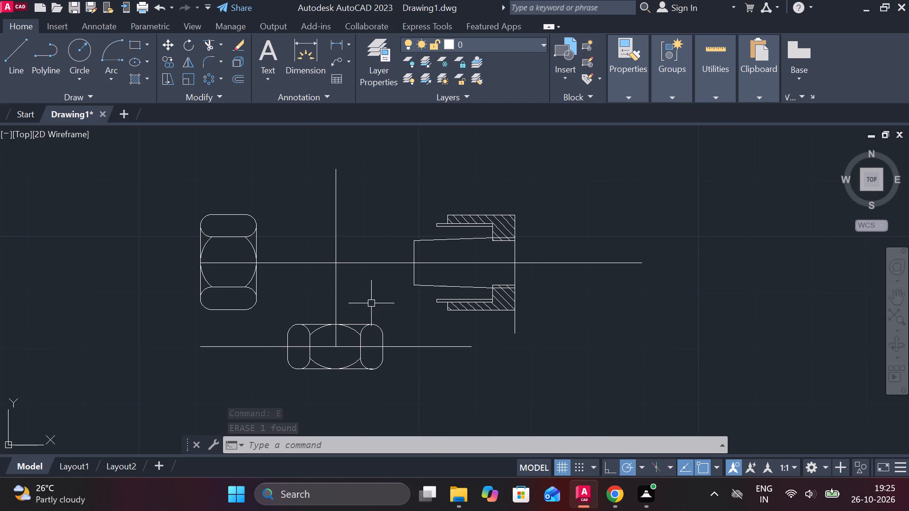
middle_drag(422, 316, 533, 317)
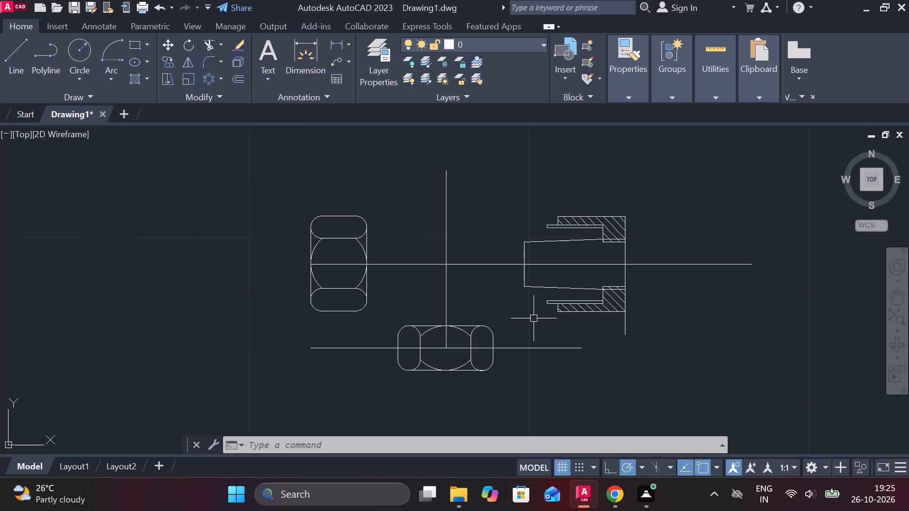
key(grave)
key(Escape)
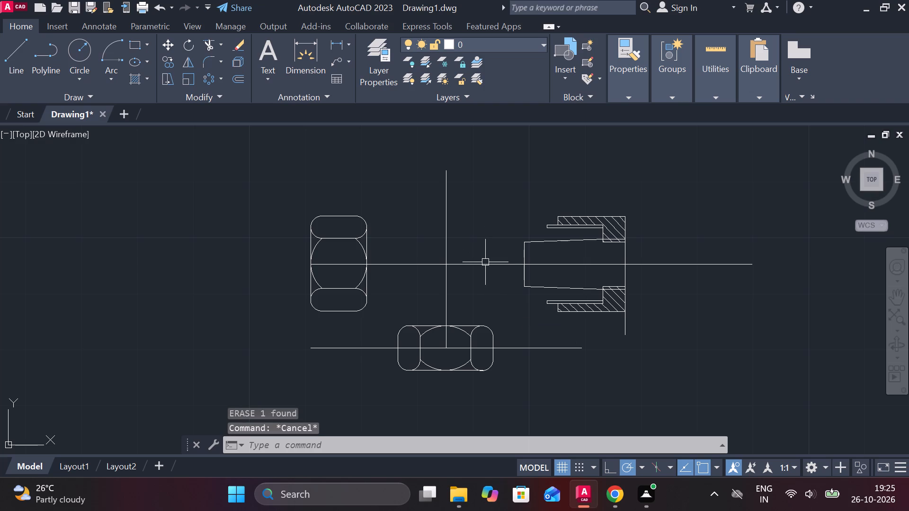
click(485, 265)
key(o)
key(Return)
key(Return)
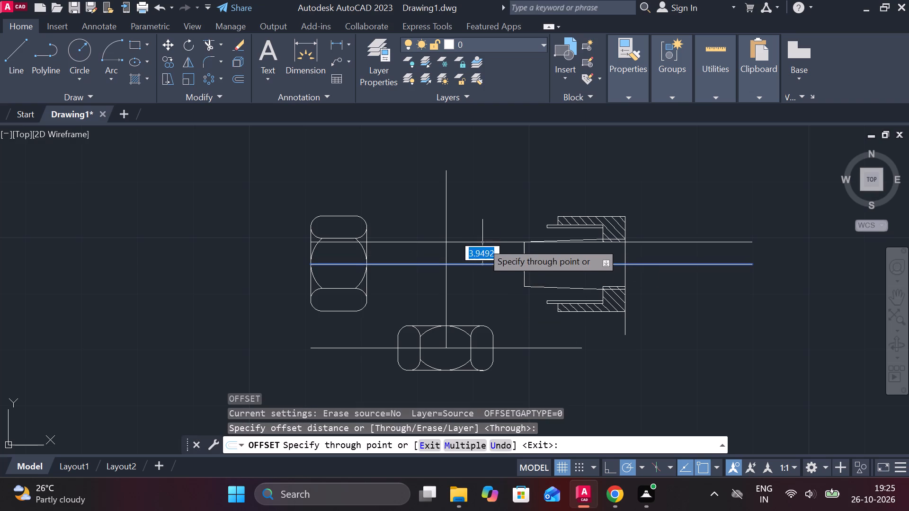
key(6)
key(Return)
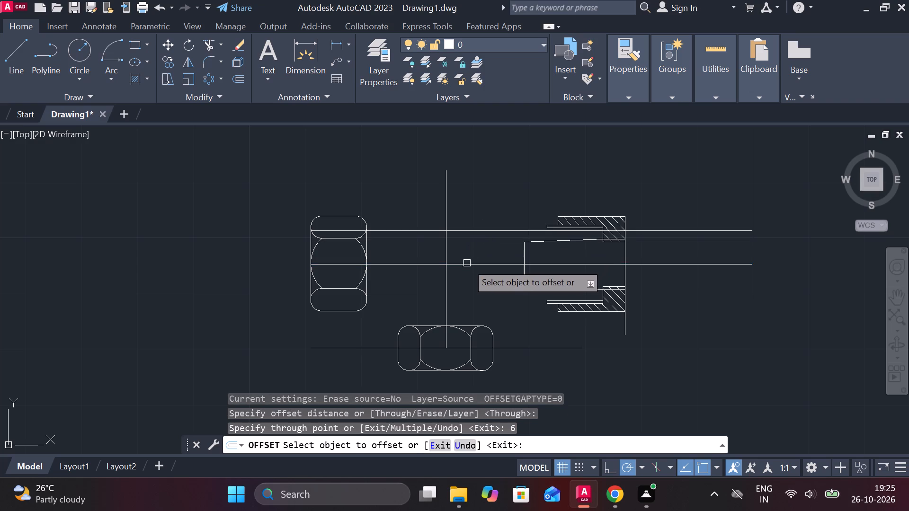
click(466, 265)
key(6)
key(Return)
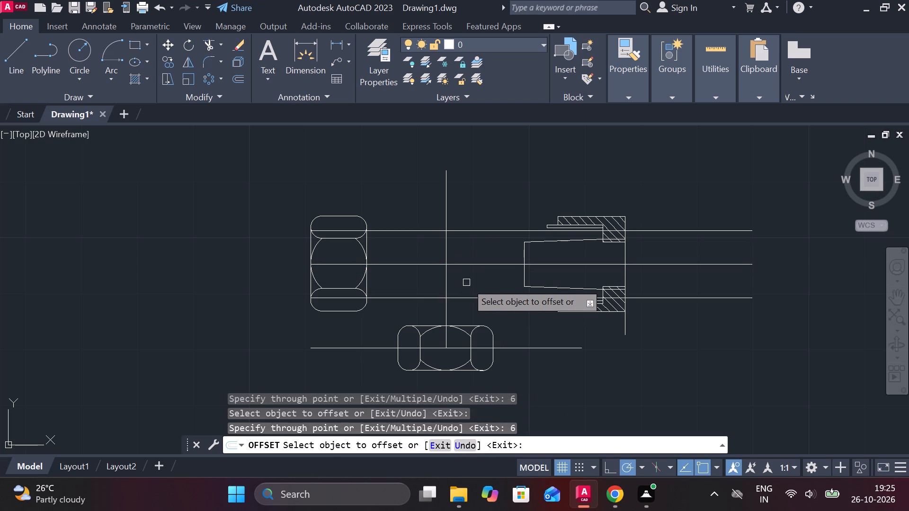
key(Escape)
Trim both offset lines where they cross the side nut and where they extend beyond the socket section's open face.
text(TR)
key(space)
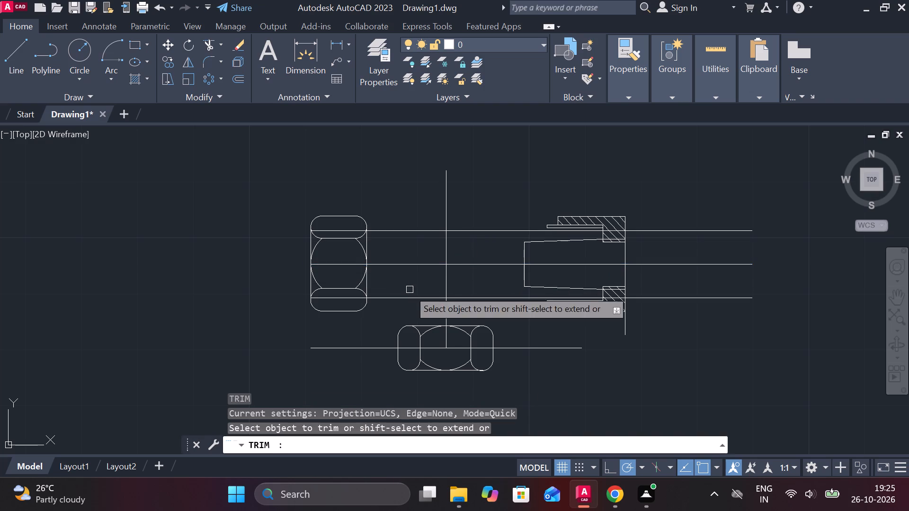
click(343, 295)
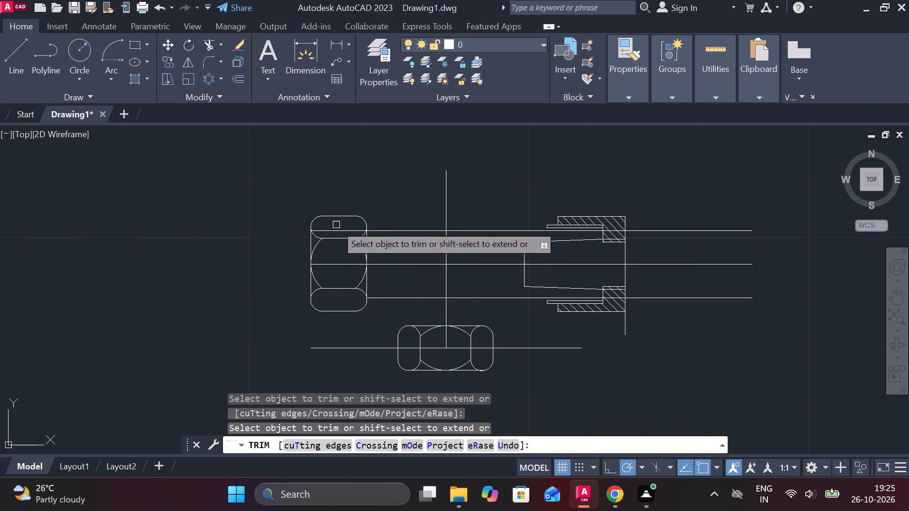
click(338, 229)
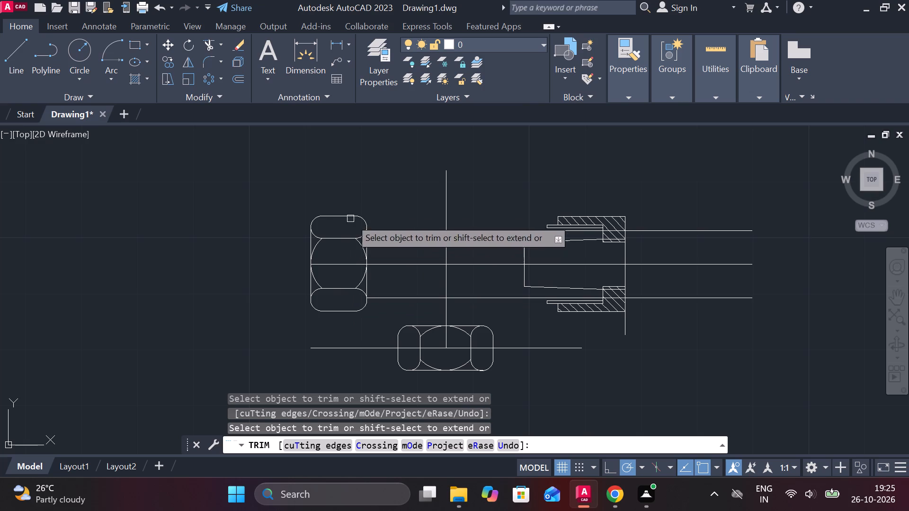
middle_drag(444, 178, 424, 172)
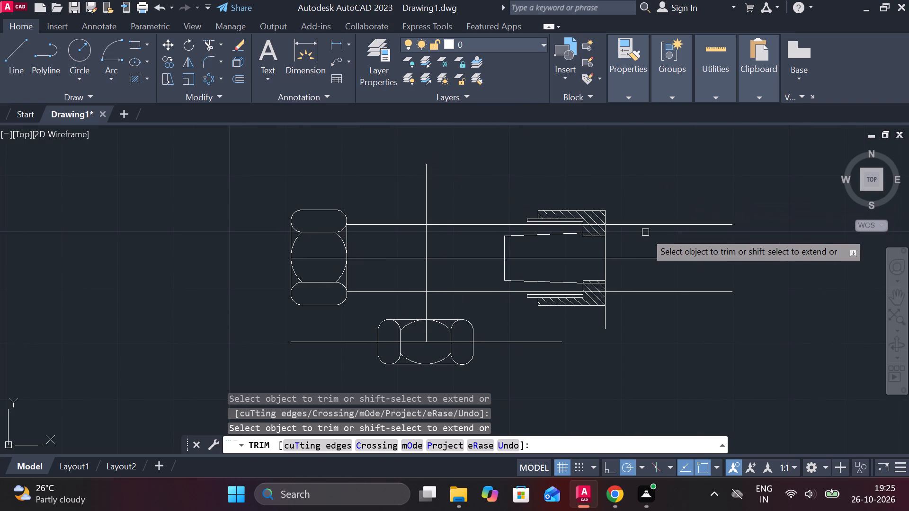
drag(631, 219, 631, 225)
click(630, 231)
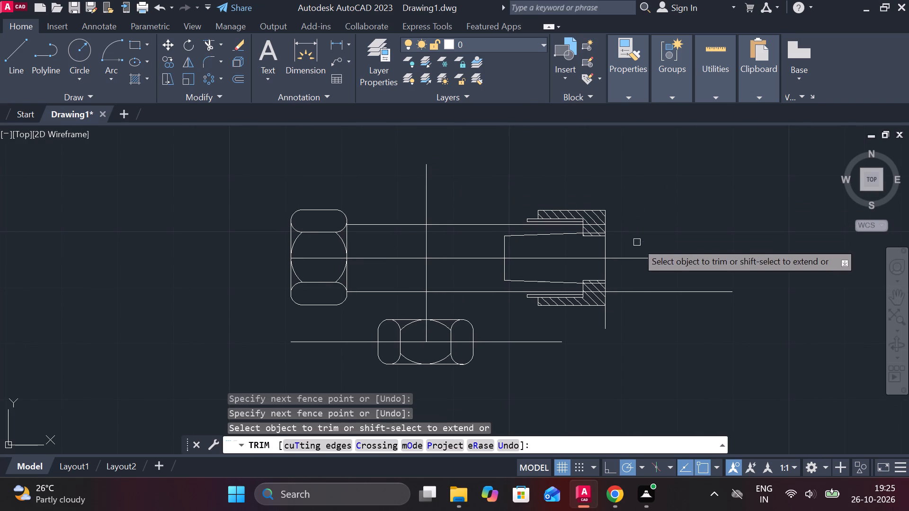
click(633, 290)
Trim the remaining pieces of both offset lines inside the hatched collar of the moved socket section.
scroll(624, 298, up, 3)
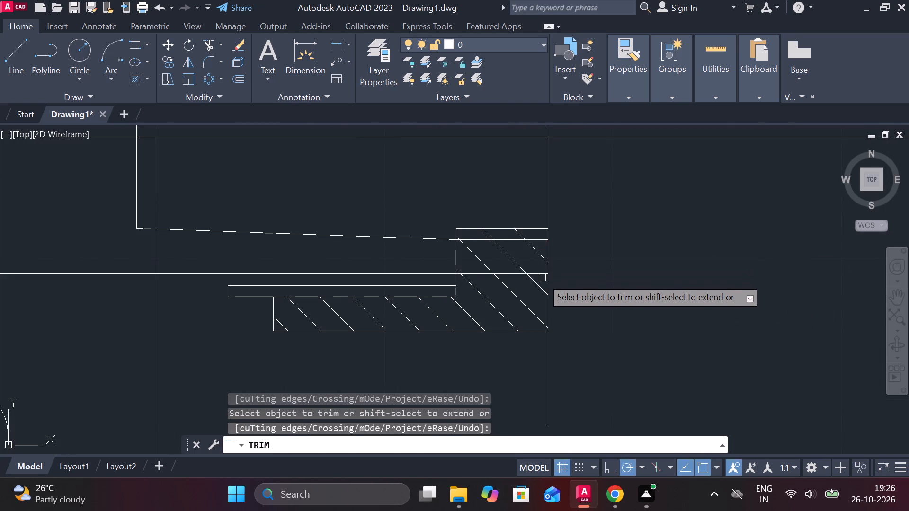
click(542, 275)
scroll(576, 263, down, 2)
middle_drag(597, 264, 585, 384)
scroll(531, 253, up, 3)
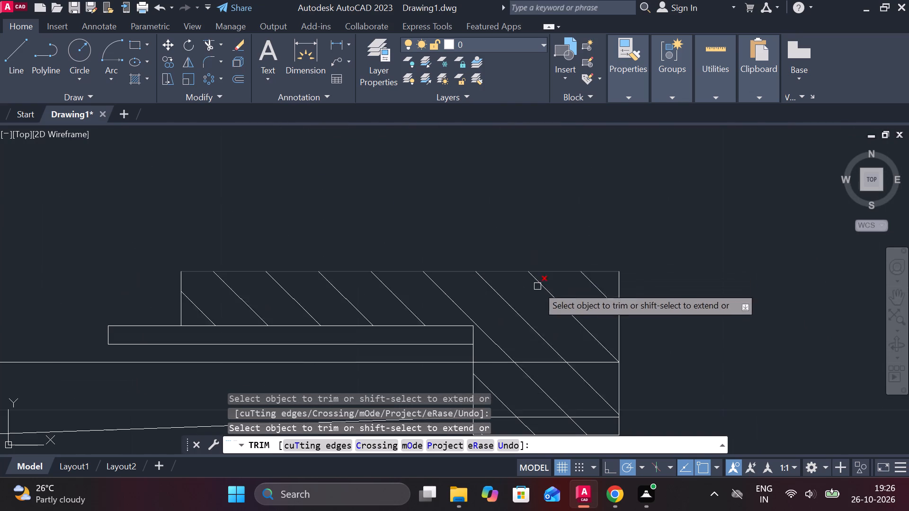
click(534, 363)
scroll(539, 342, down, 3)
middle_drag(608, 316, 597, 298)
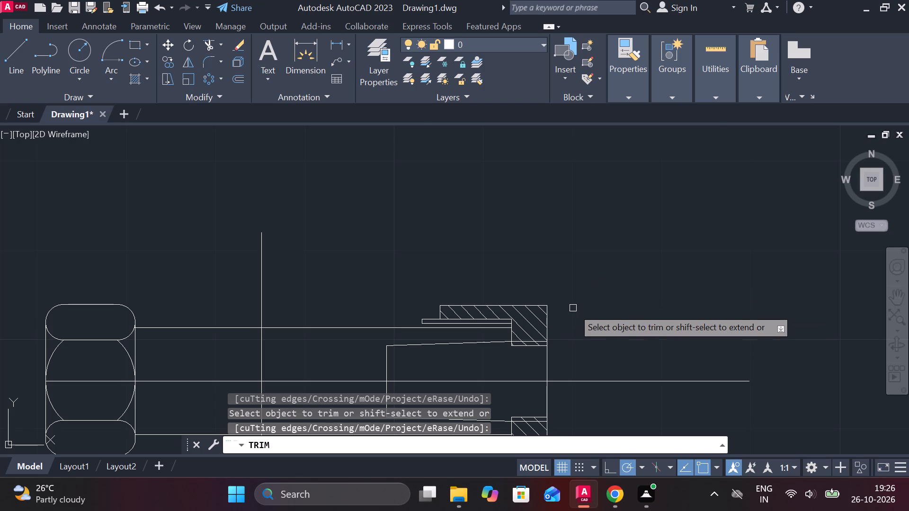
scroll(573, 308, down, 1)
middle_drag(599, 339, 572, 248)
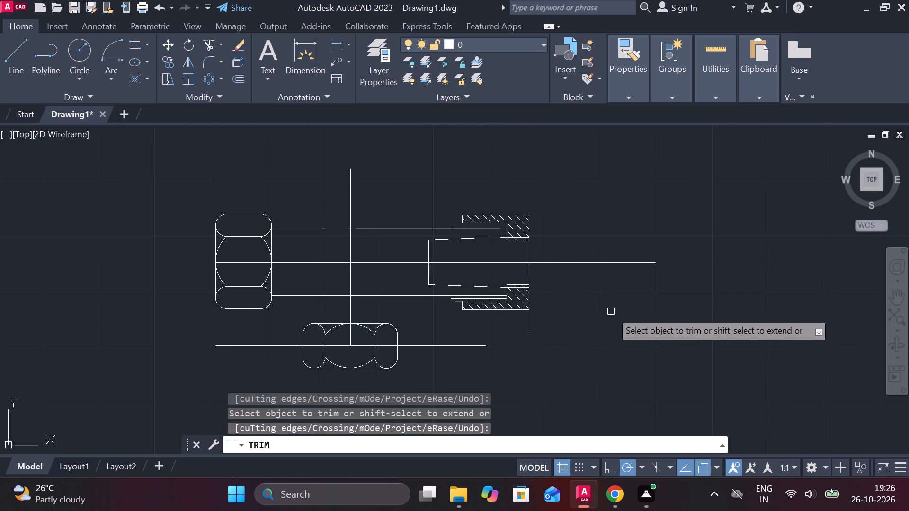
middle_drag(605, 311, 572, 313)
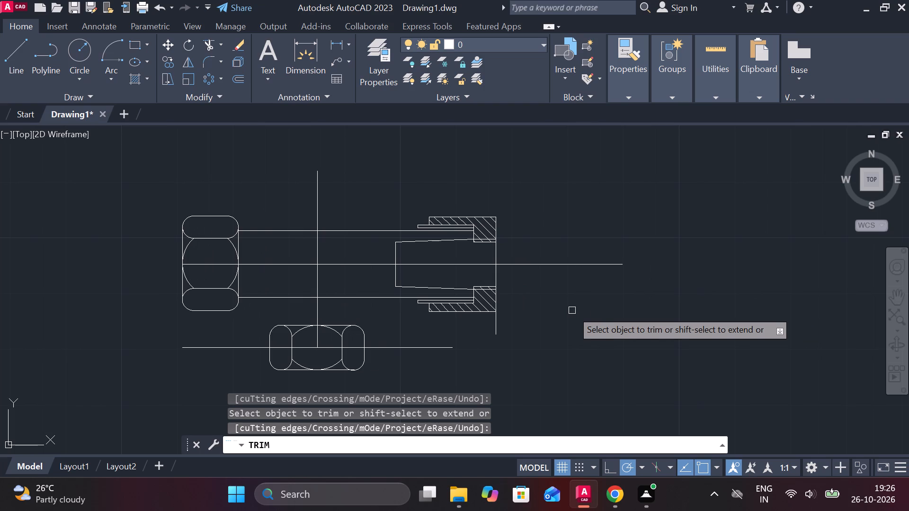
scroll(529, 247, down, 1)
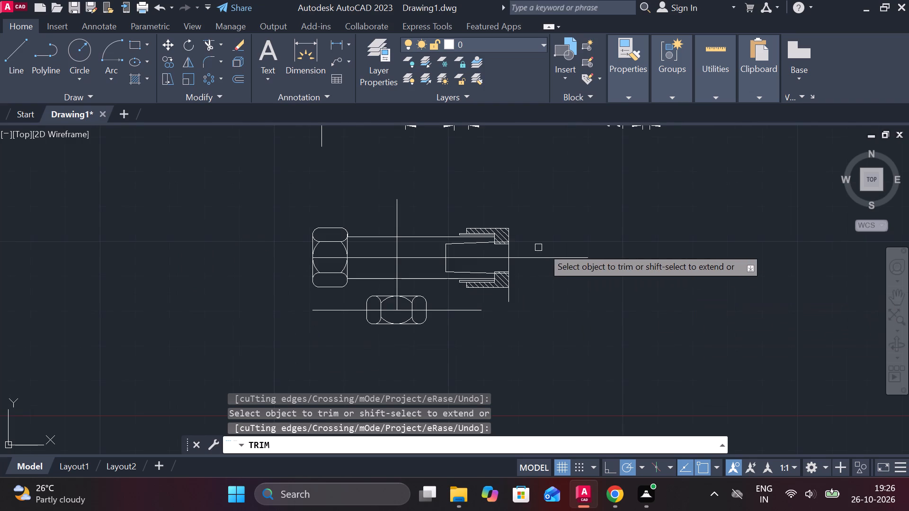
middle_drag(549, 243, 509, 351)
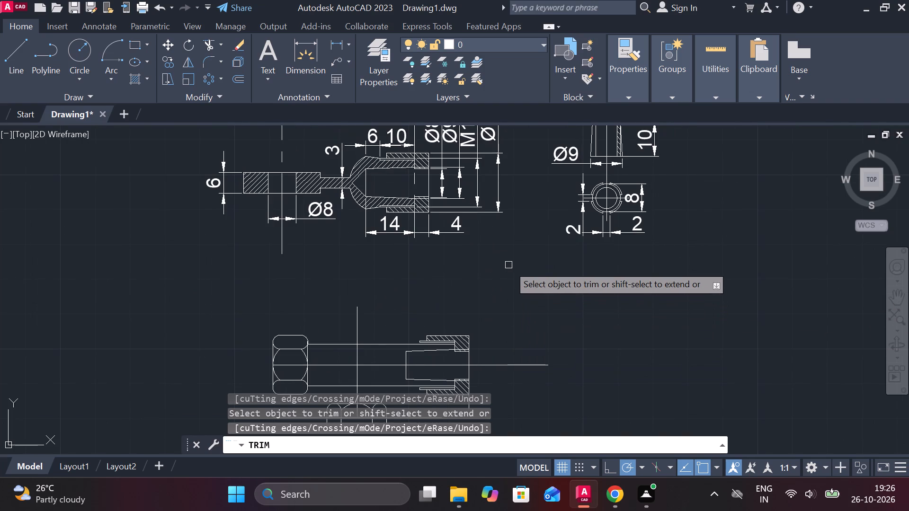
middle_drag(514, 270, 545, 316)
key(Escape)
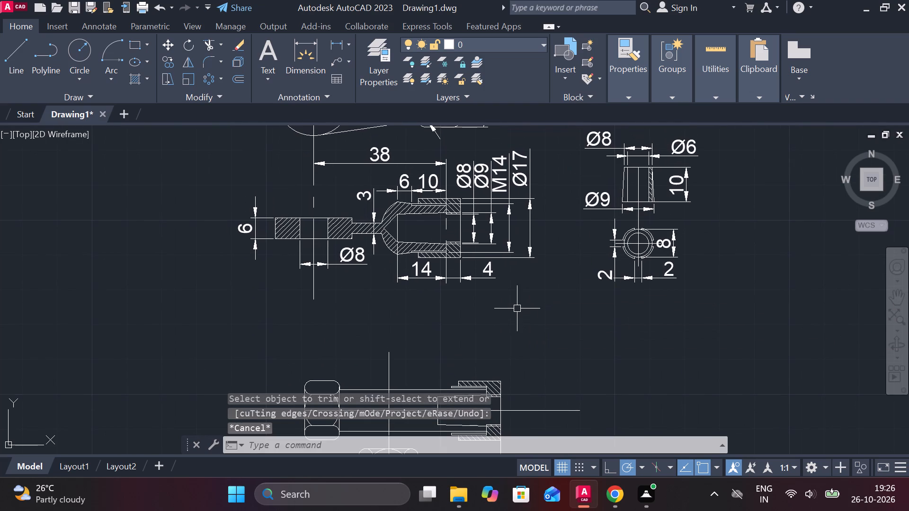
Draw an 8-unit vertical line across the bore in the original dimensioned section, joining the hatched collar's inner corners.
key(l)
key(Return)
scroll(472, 237, up, 3)
middle_drag(406, 197, 431, 238)
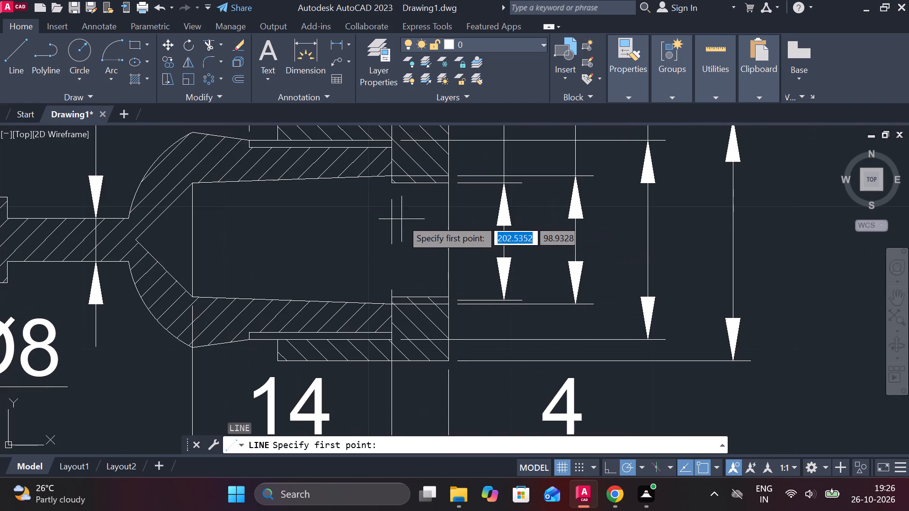
click(390, 182)
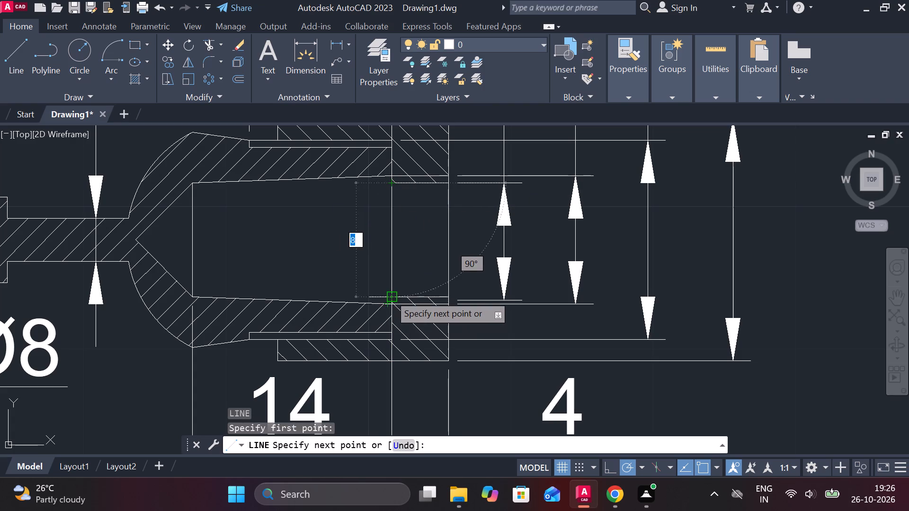
click(389, 294)
key(Escape)
Draw the same vertical line across the bore of the moved socket section, between the hatched collar's inner corners.
scroll(416, 265, down, 3)
middle_drag(471, 343, 458, 260)
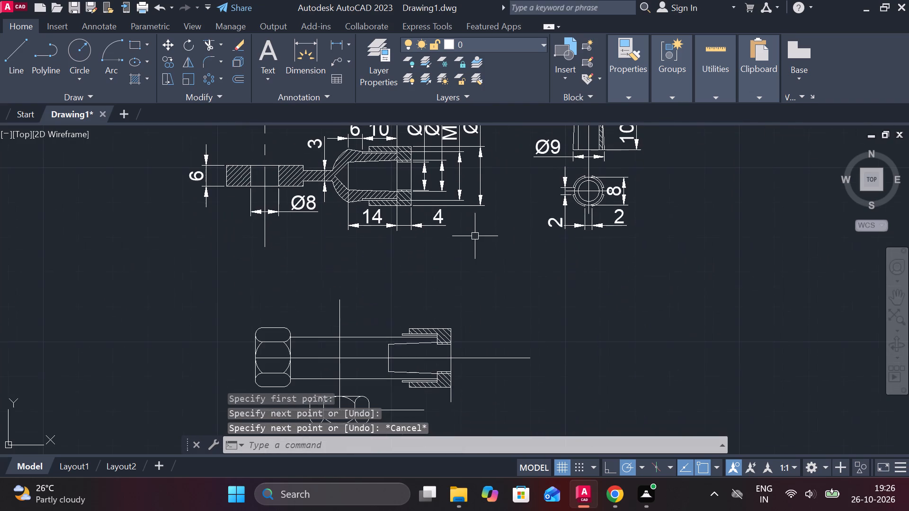
key(l)
key(Return)
scroll(499, 339, up, 2)
middle_drag(499, 338, 561, 223)
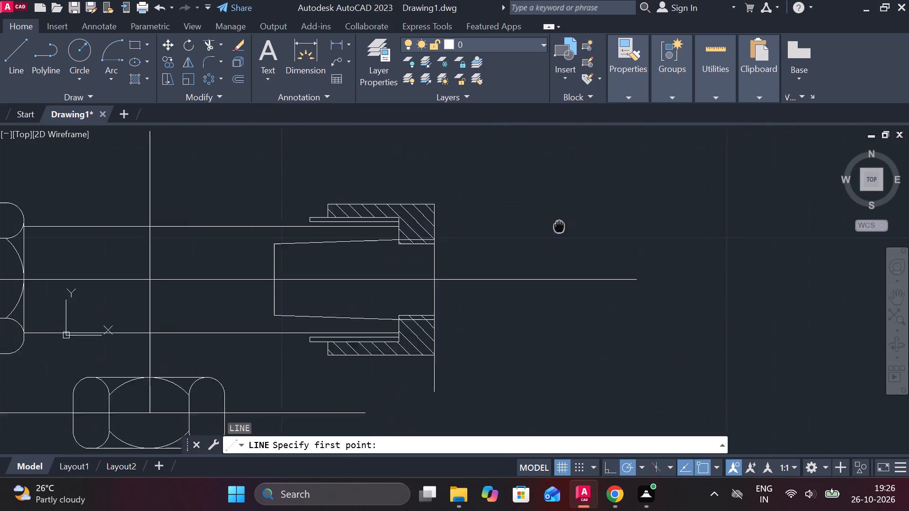
click(405, 243)
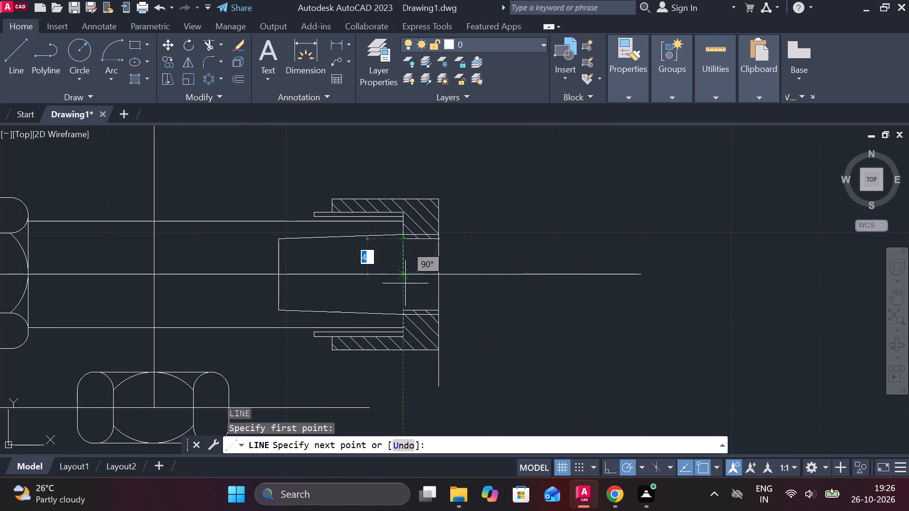
click(404, 308)
key(Escape)
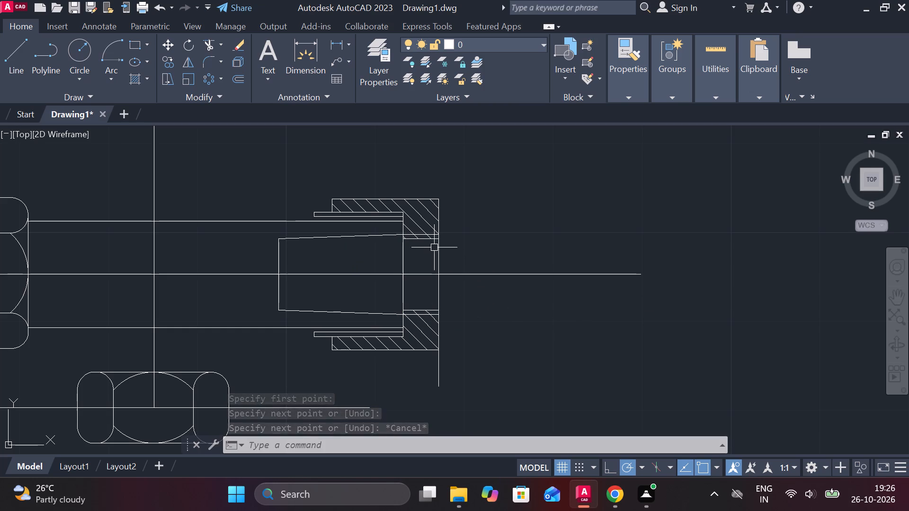
Draw a short vertical line from the free end of the upper thin strip down to the upper offset line.
scroll(428, 229, up, 1)
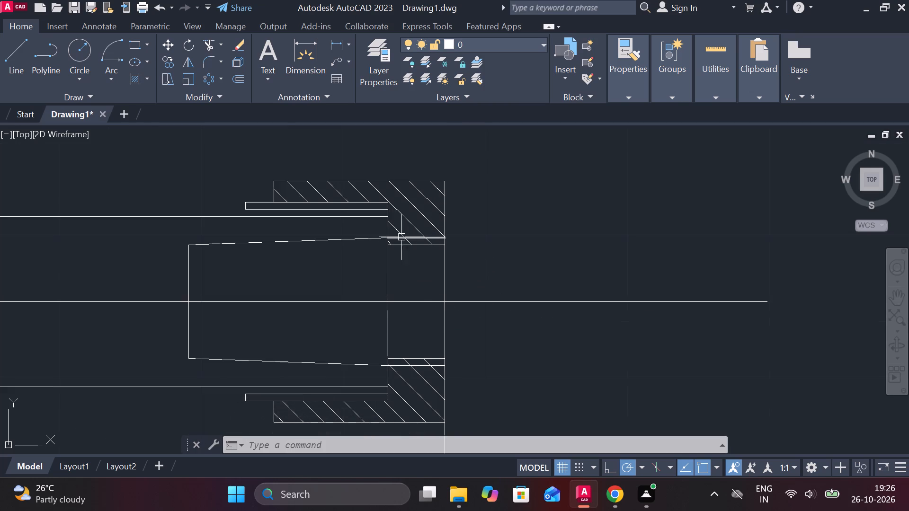
key(l)
key(Return)
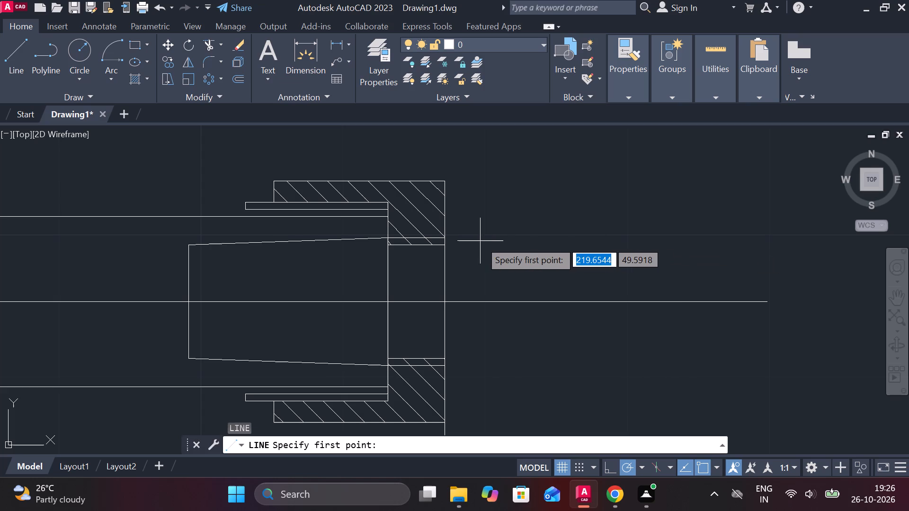
middle_drag(240, 262, 330, 281)
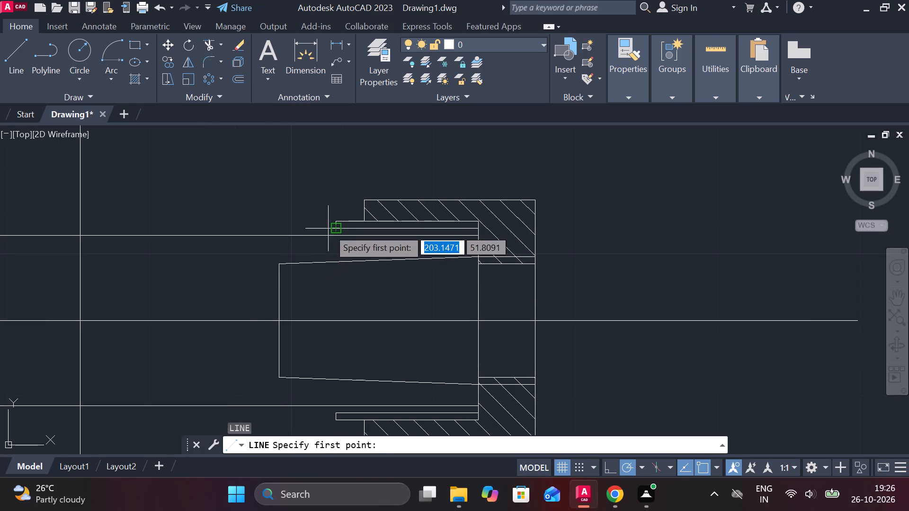
click(328, 229)
click(336, 239)
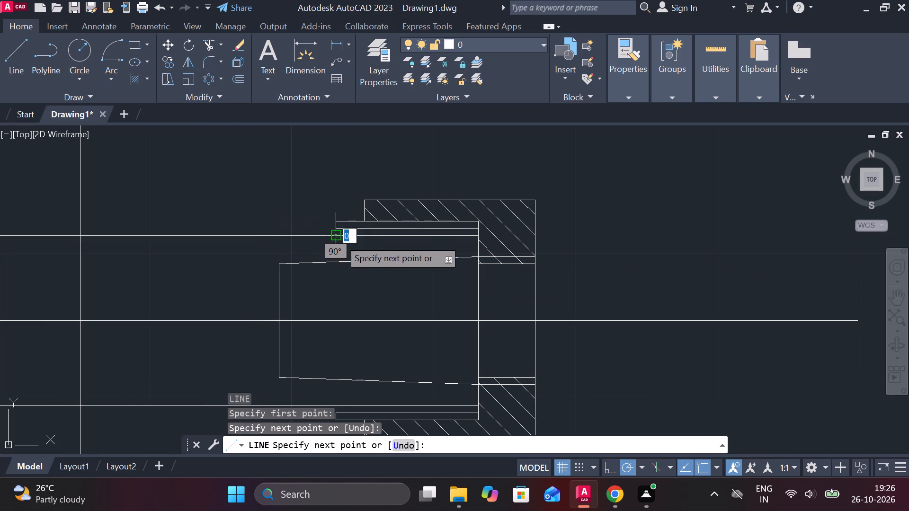
key(Escape)
Draw a short vertical line from the free end of the lower thin strip up to the lower offset line.
middle_drag(355, 288, 354, 254)
key(space)
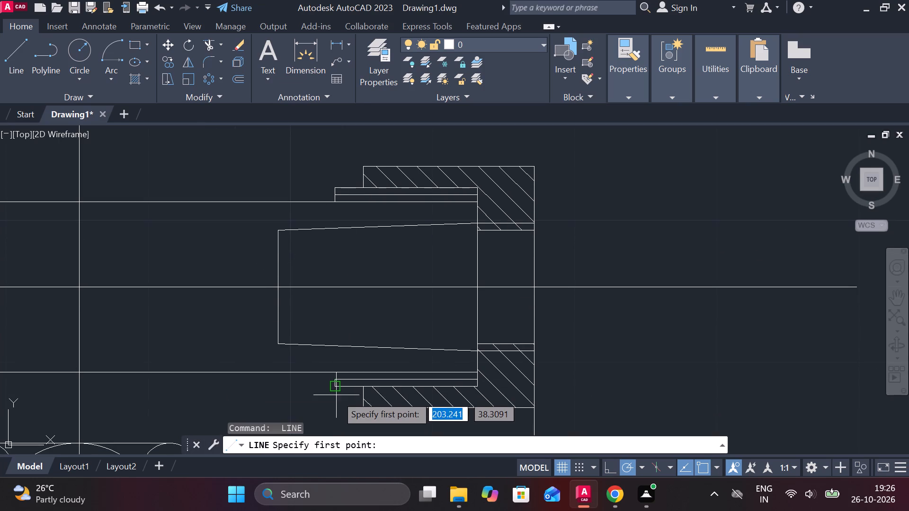
click(336, 379)
click(336, 369)
key(Escape)
Draw a vertical line from the upper corner of the tapered bore's free end up to the upper offset line.
middle_drag(437, 340, 434, 340)
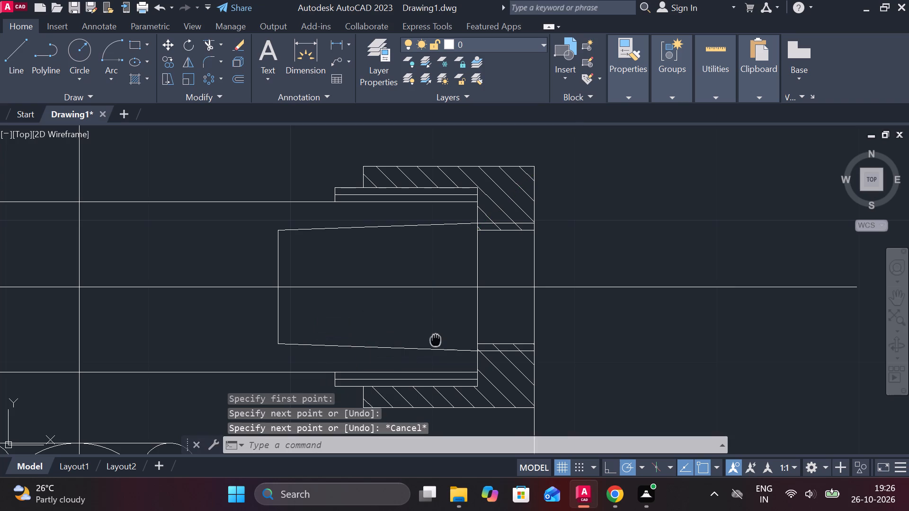
middle_drag(434, 340, 417, 340)
middle_drag(533, 229, 506, 259)
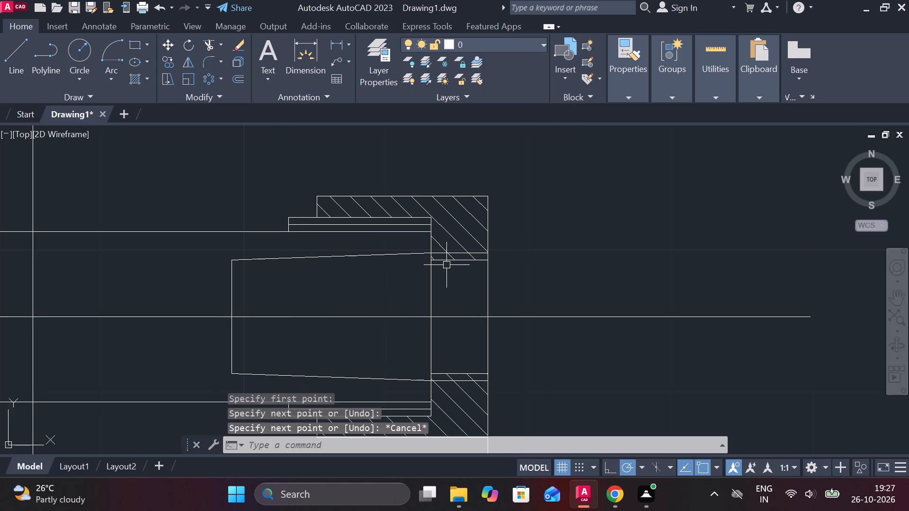
middle_drag(392, 276, 494, 252)
key(l)
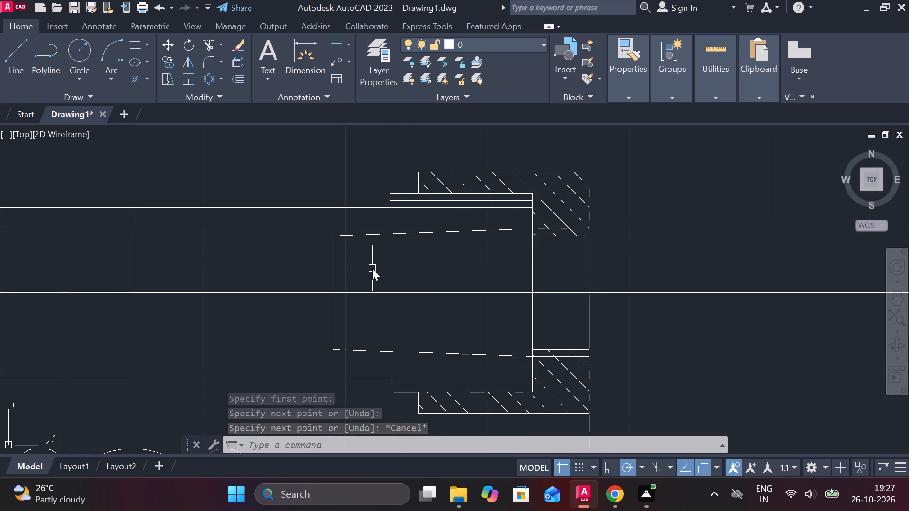
key(Return)
click(336, 240)
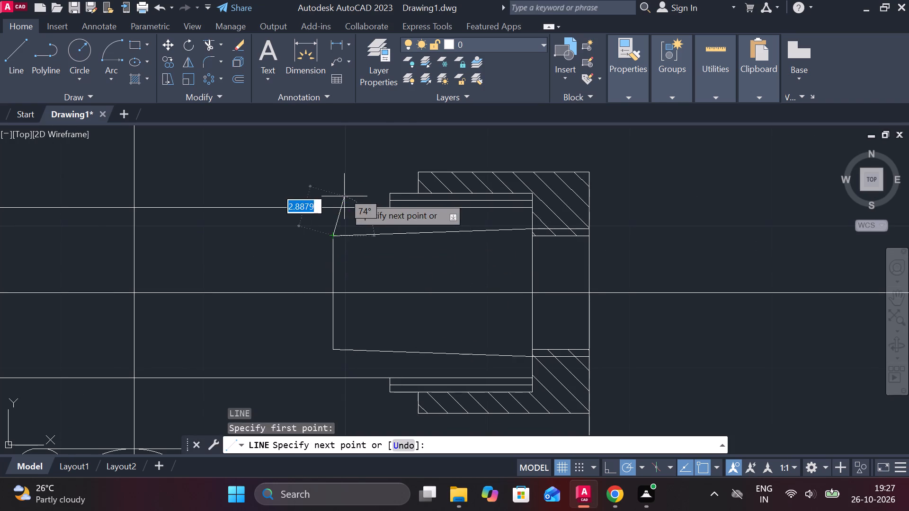
click(332, 203)
key(Escape)
middle_drag(338, 284, 344, 237)
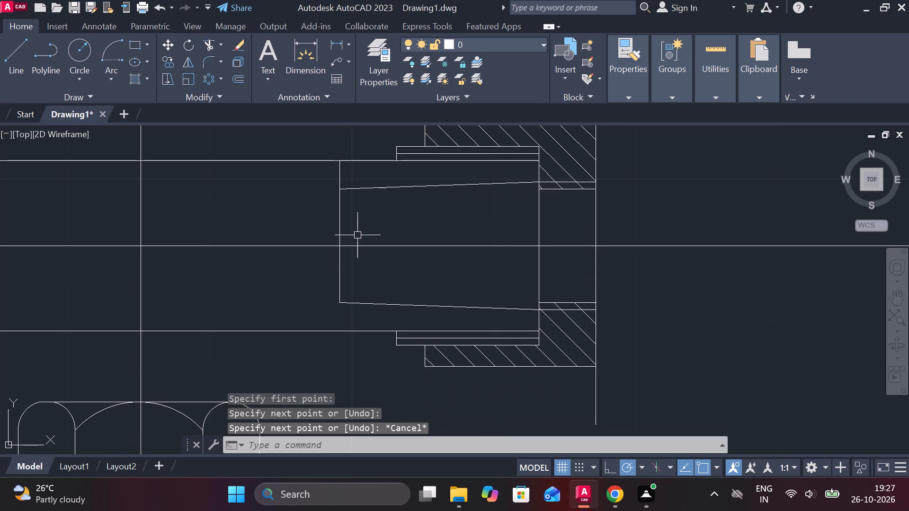
Draw a 16-unit horizontal line from the vertical centerline toward the socket section, continuing with a vertical line about 23 units down across the centerline.
scroll(358, 235, down, 2)
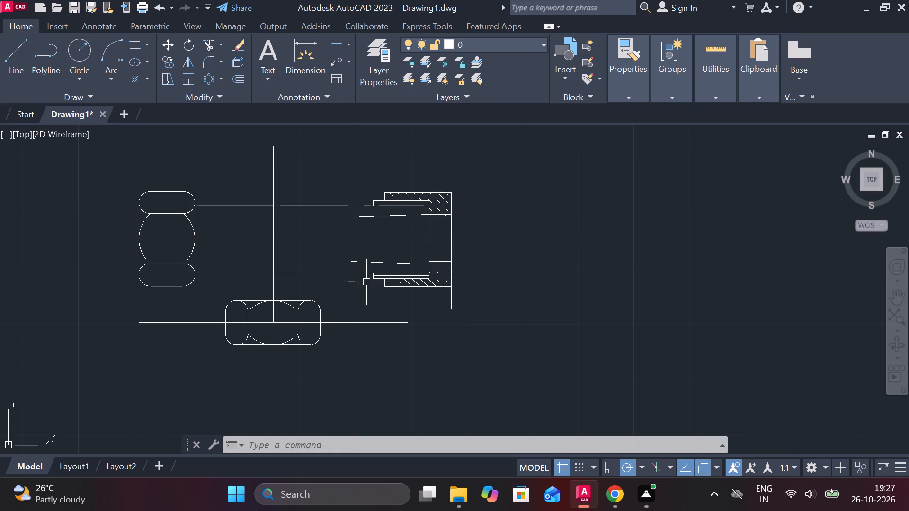
key(Escape)
key(l)
key(Return)
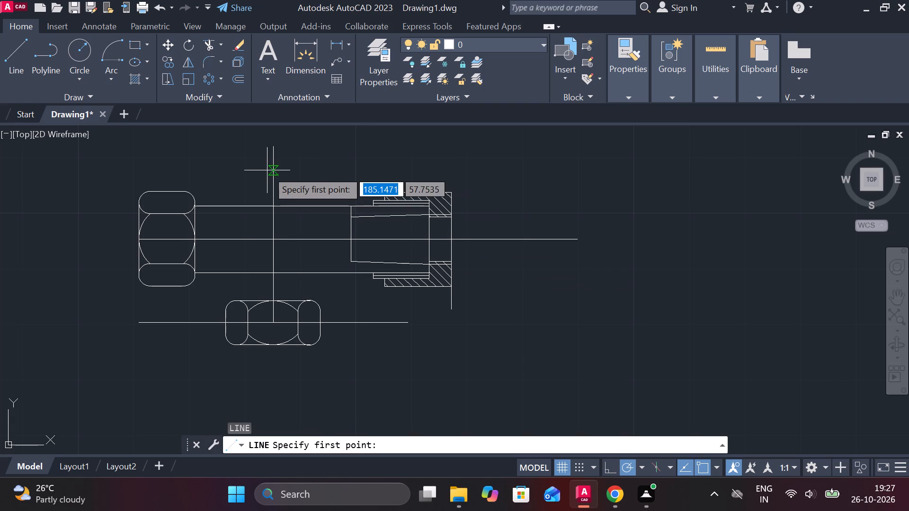
click(267, 170)
text(16)
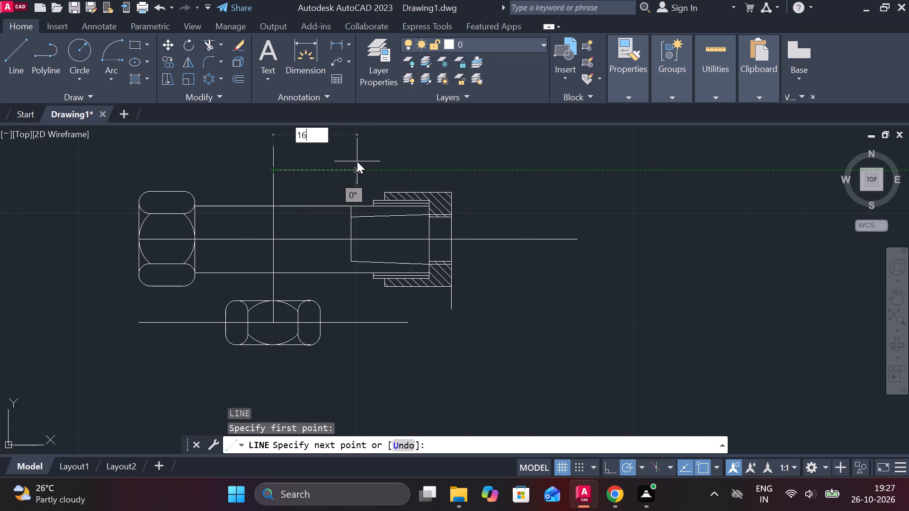
key(Return)
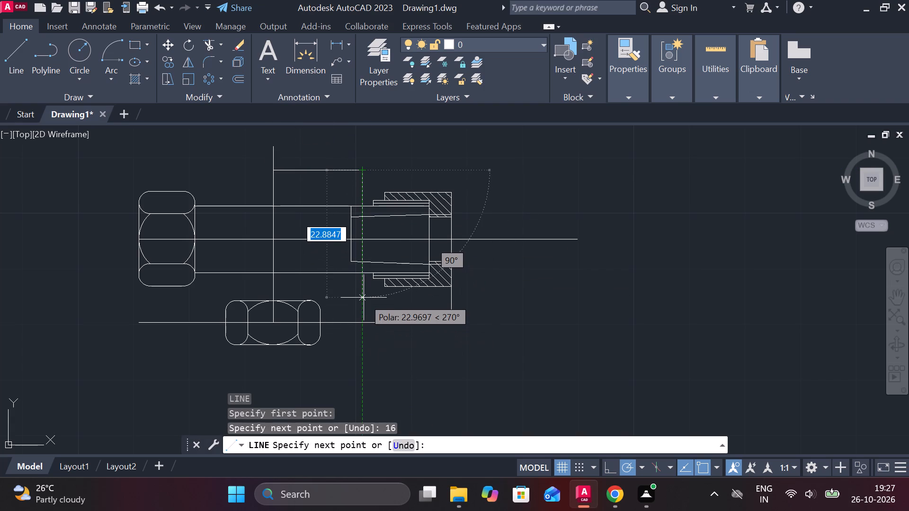
click(364, 298)
key(Escape)
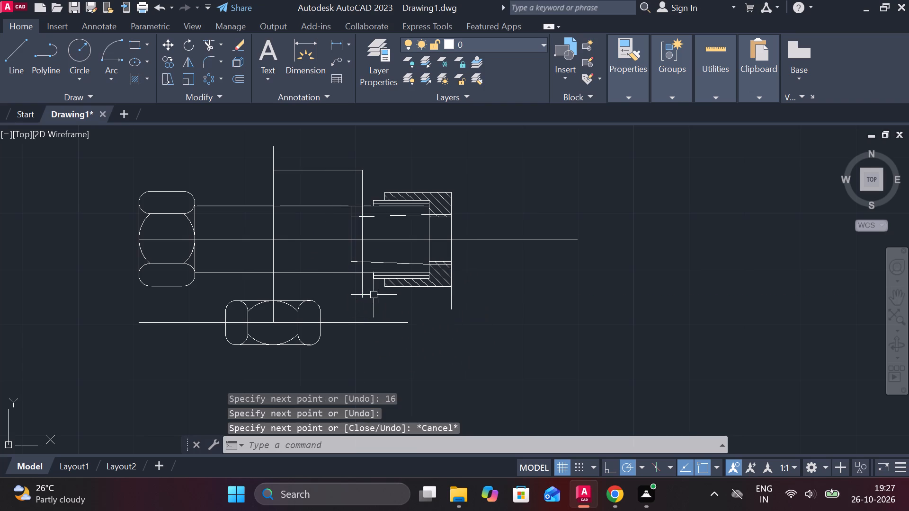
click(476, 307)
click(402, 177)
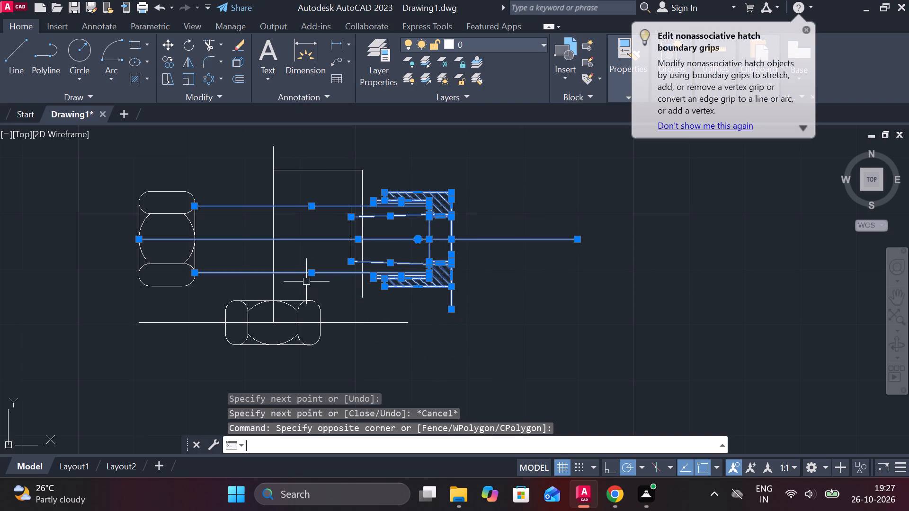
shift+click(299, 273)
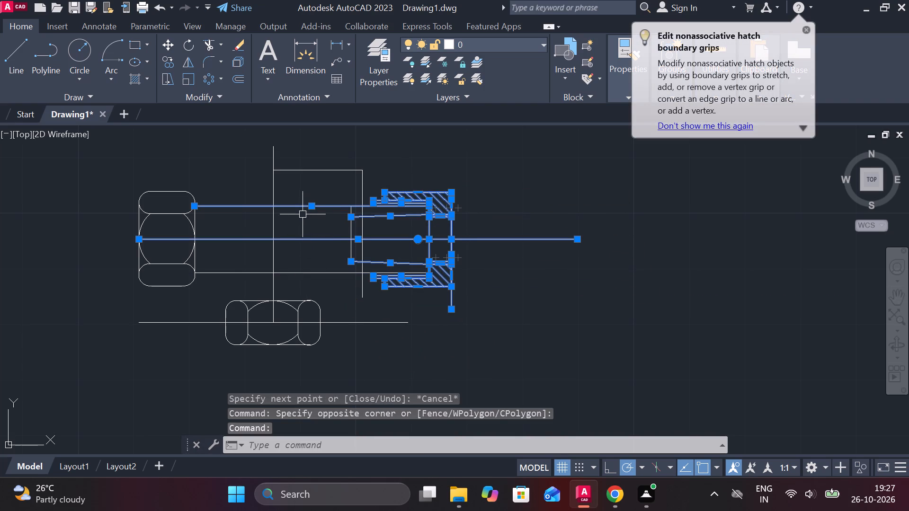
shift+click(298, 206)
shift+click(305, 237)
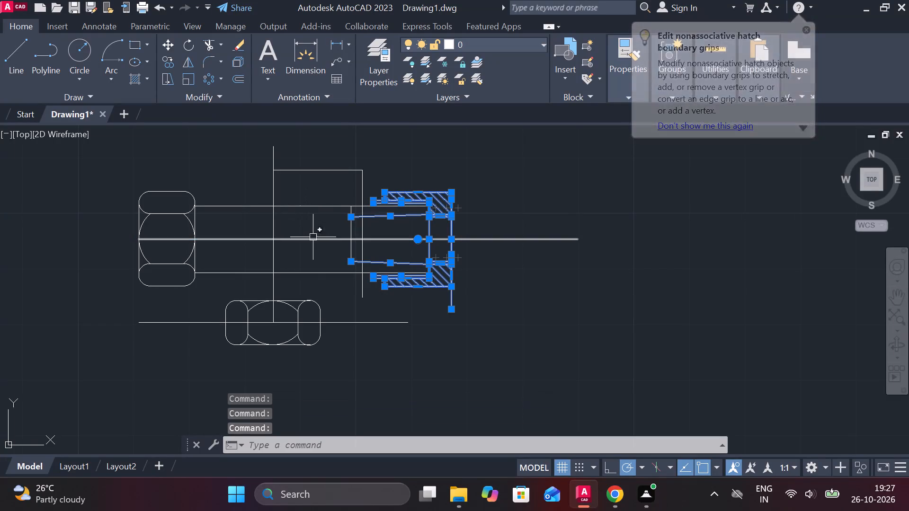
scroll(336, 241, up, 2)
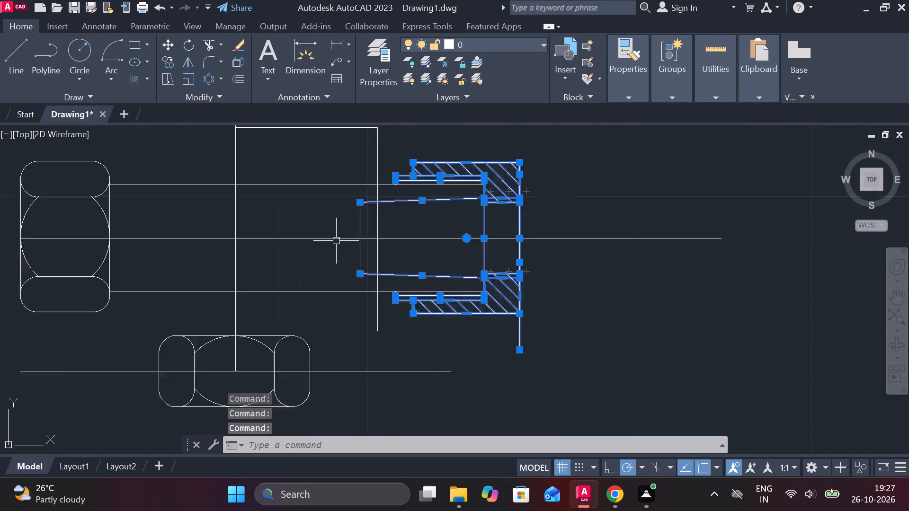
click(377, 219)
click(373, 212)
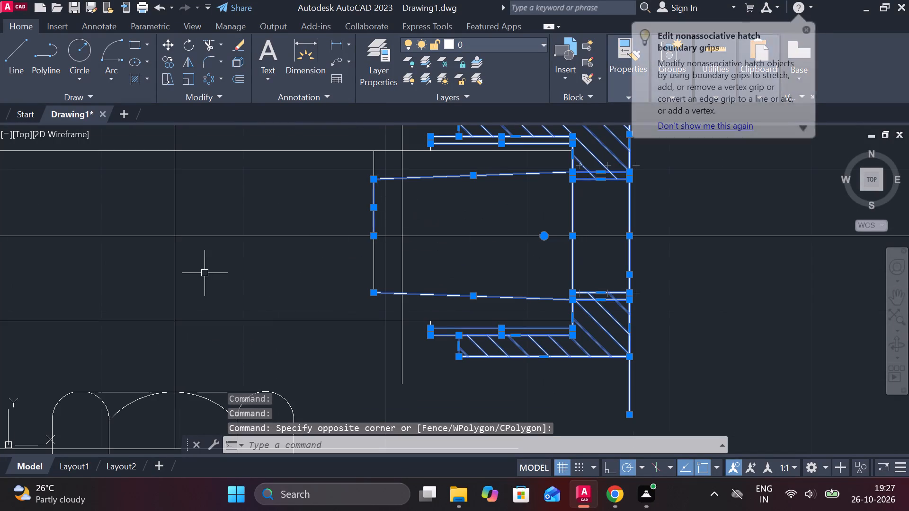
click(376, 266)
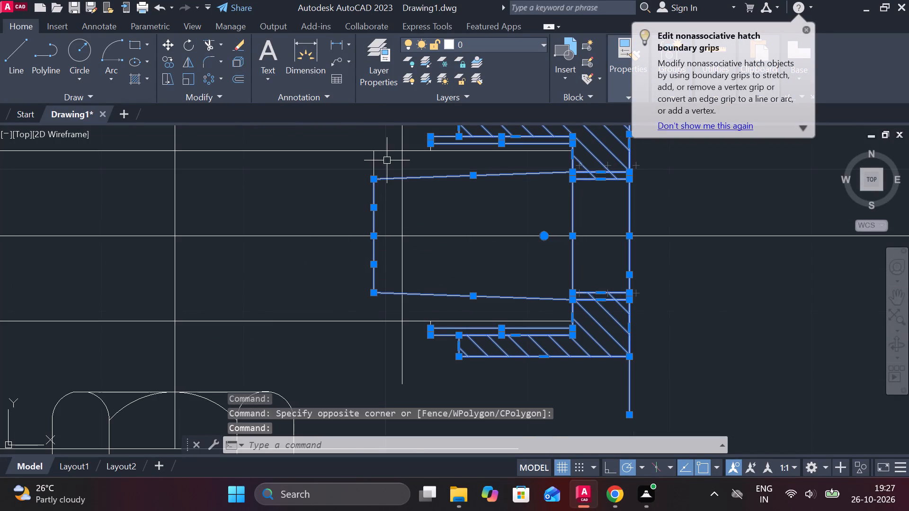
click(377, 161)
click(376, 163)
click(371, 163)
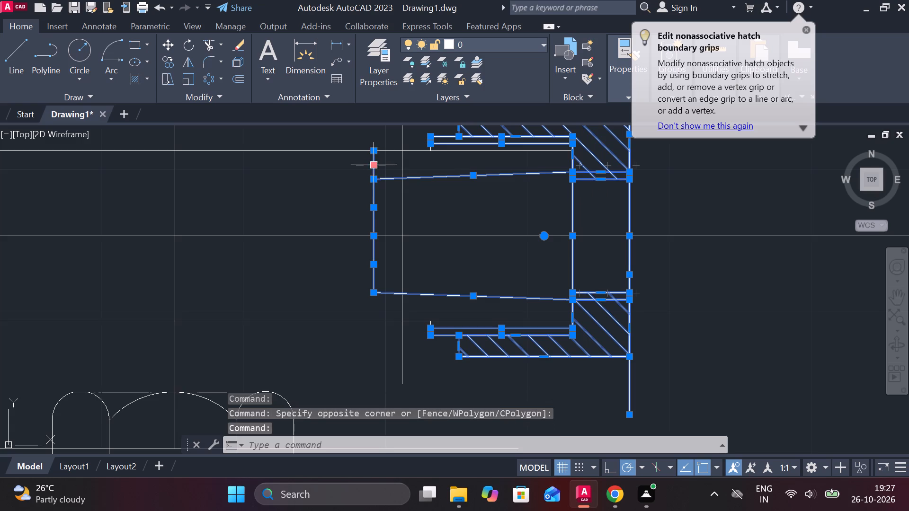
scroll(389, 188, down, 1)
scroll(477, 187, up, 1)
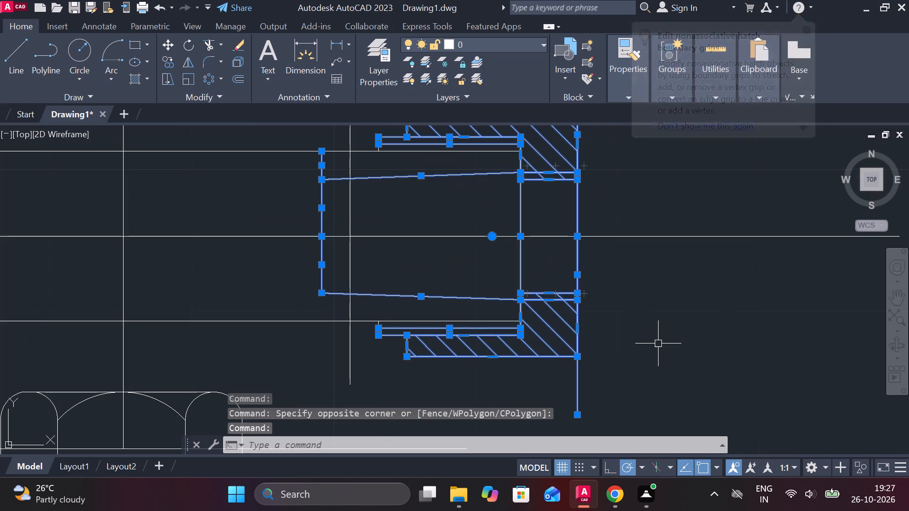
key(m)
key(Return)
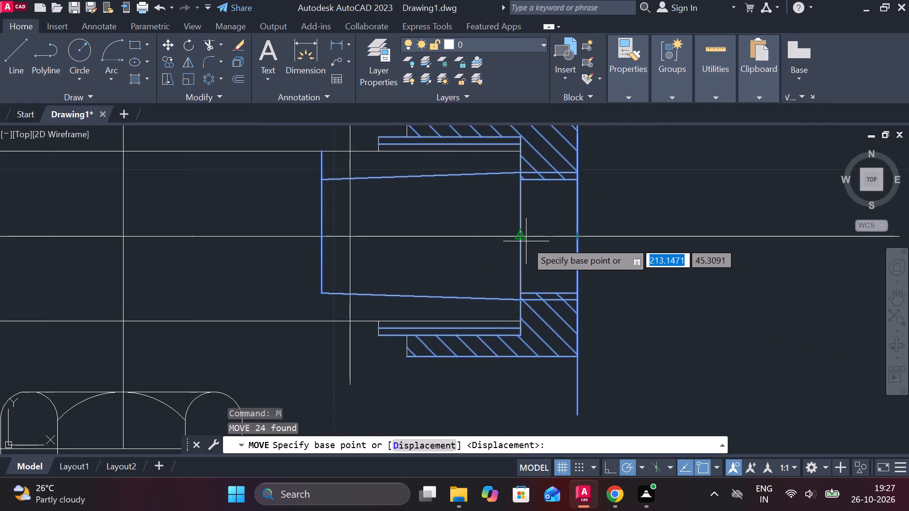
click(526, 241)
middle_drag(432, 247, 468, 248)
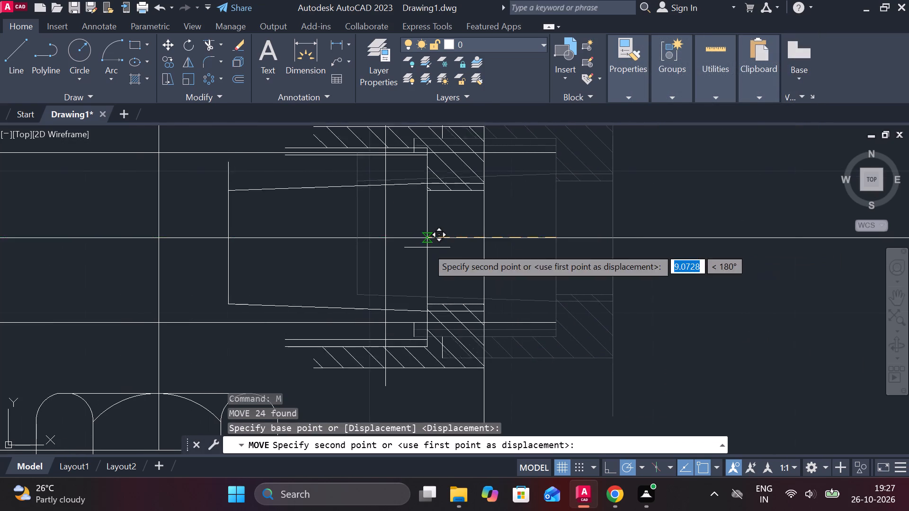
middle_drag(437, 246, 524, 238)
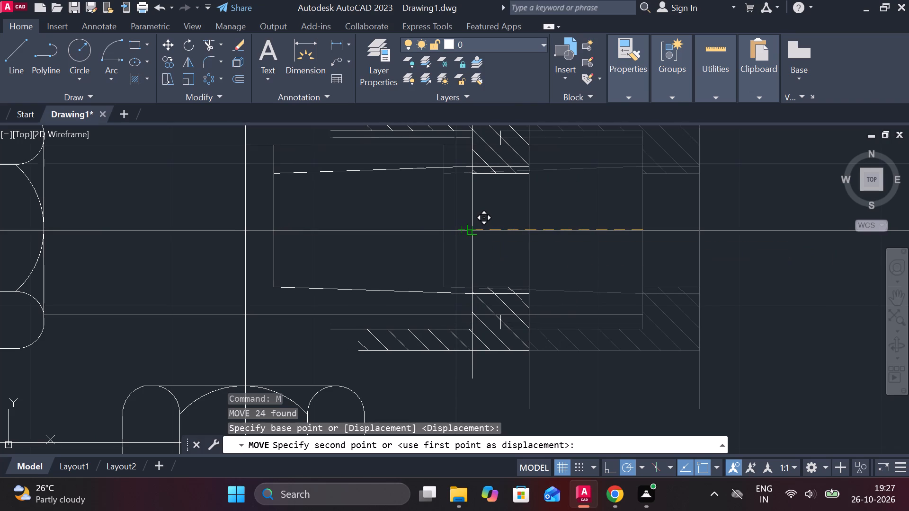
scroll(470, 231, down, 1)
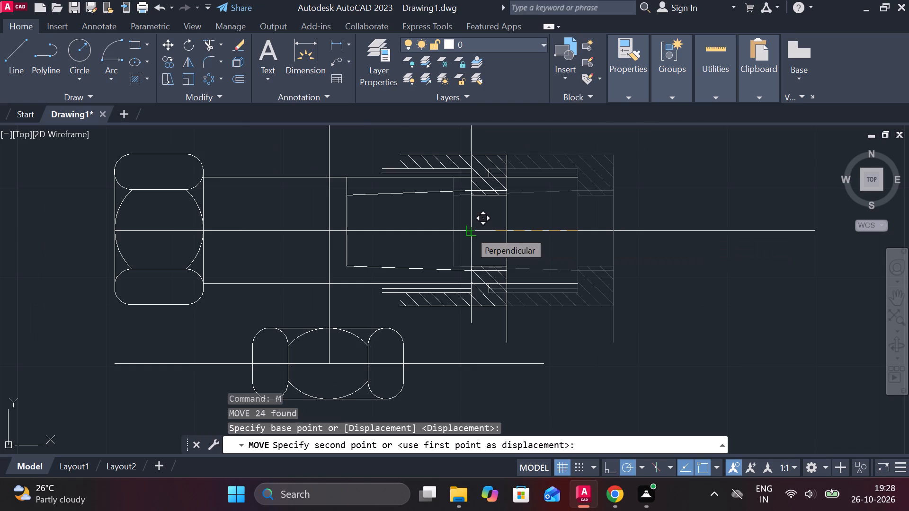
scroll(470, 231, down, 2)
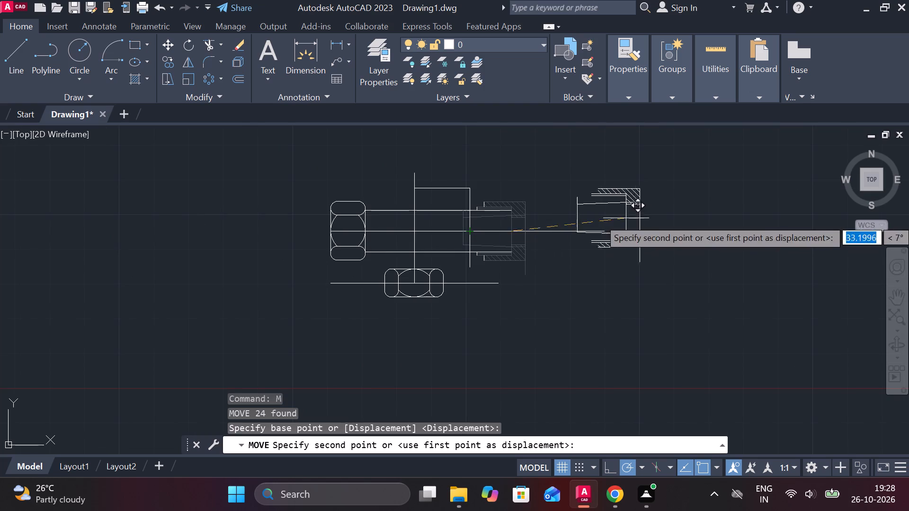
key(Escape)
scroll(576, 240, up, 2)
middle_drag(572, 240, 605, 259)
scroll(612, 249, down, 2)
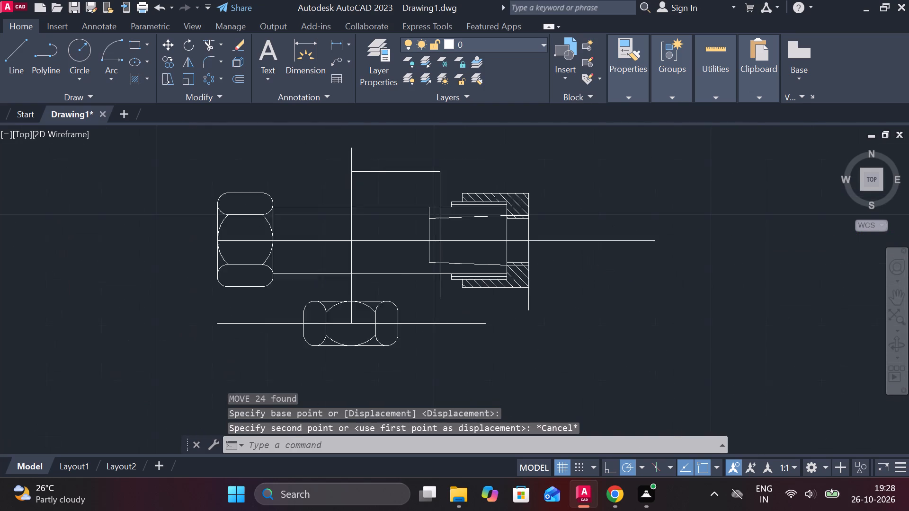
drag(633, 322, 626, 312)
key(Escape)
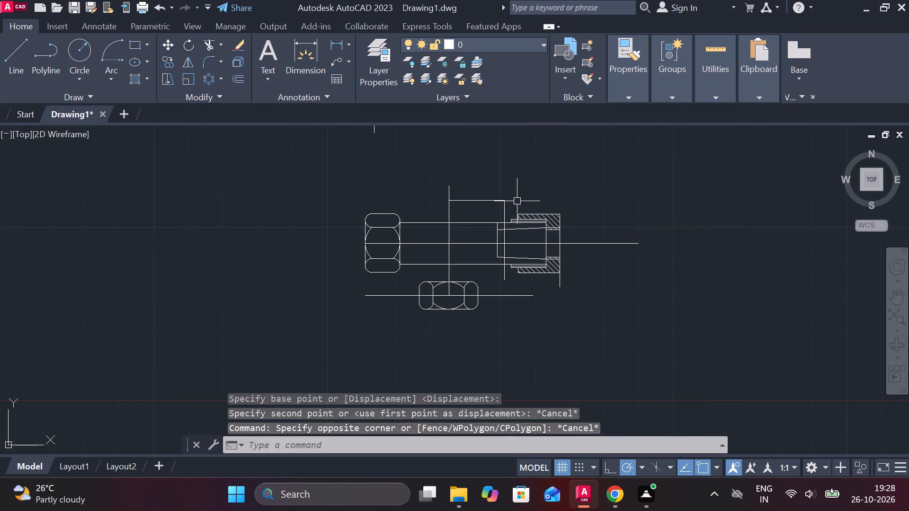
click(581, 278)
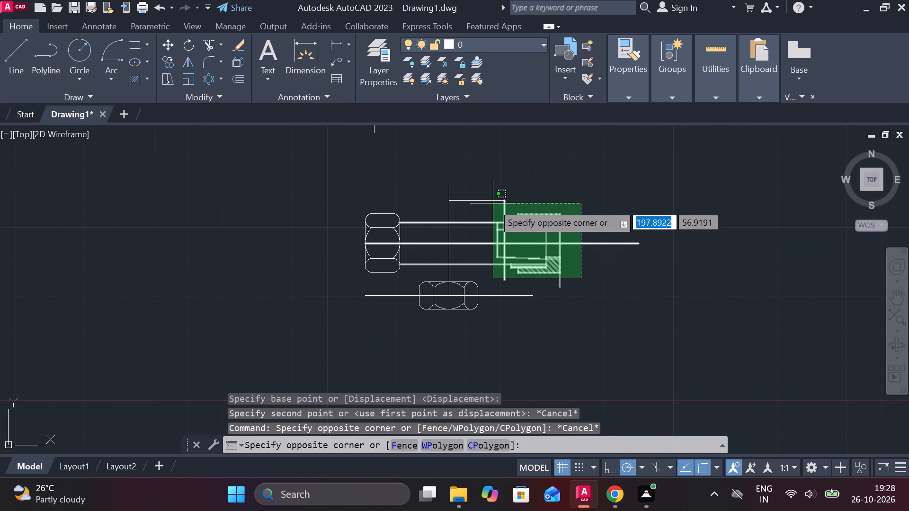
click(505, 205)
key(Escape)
Erase the upper and lower offset body lines running from the nut view to the socket section.
click(472, 222)
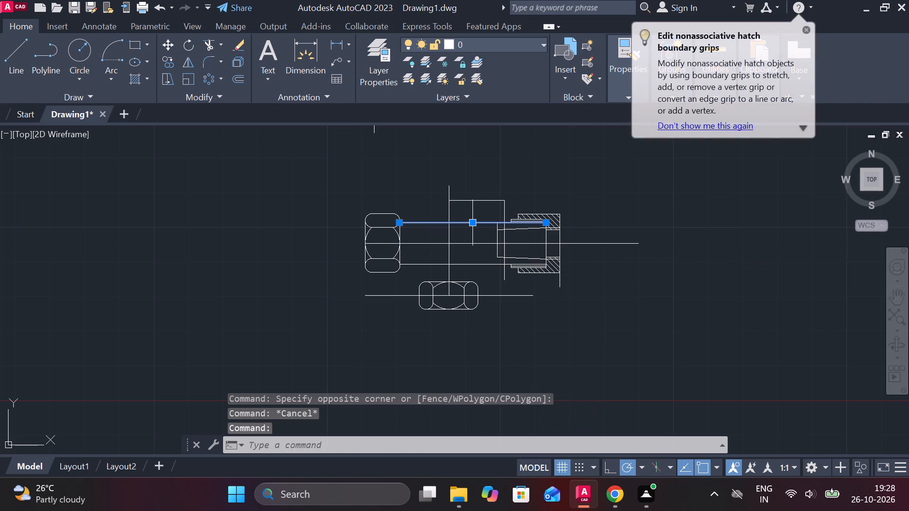
text(e)
key(space)
click(462, 265)
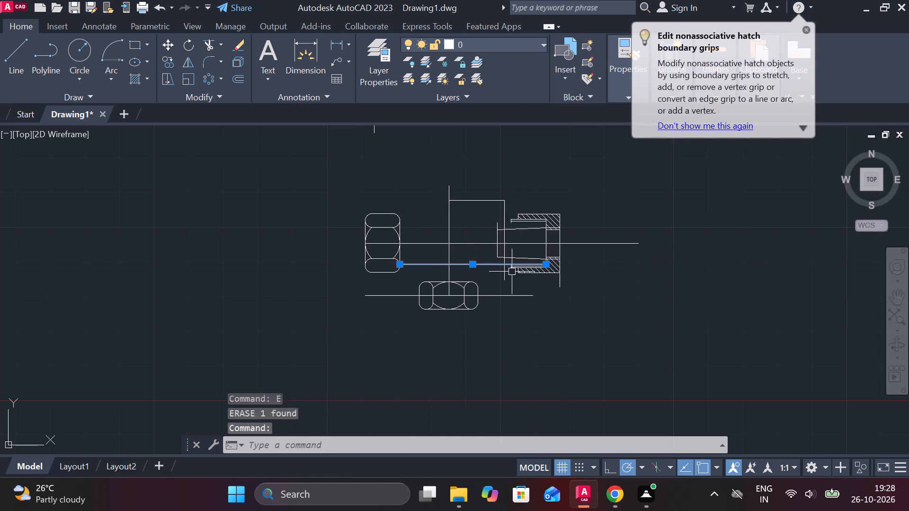
text(e)
key(space)
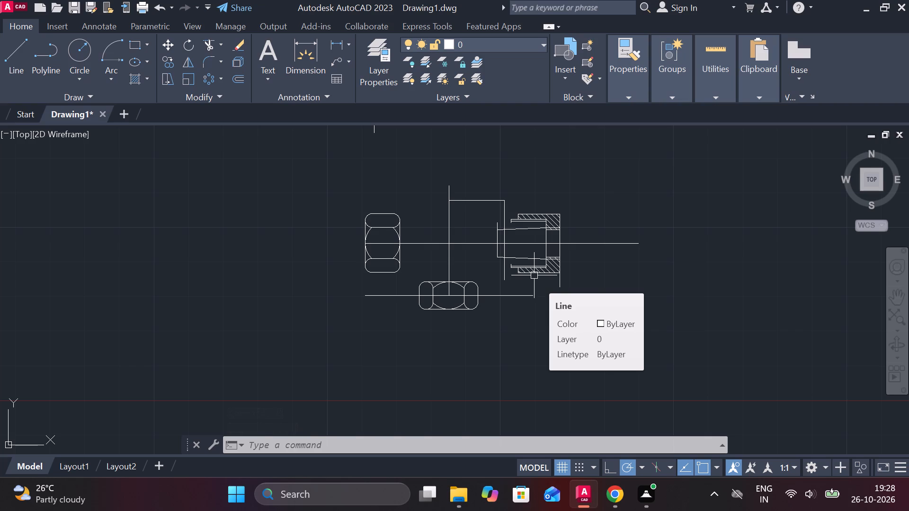
key(Escape)
key(Escape)
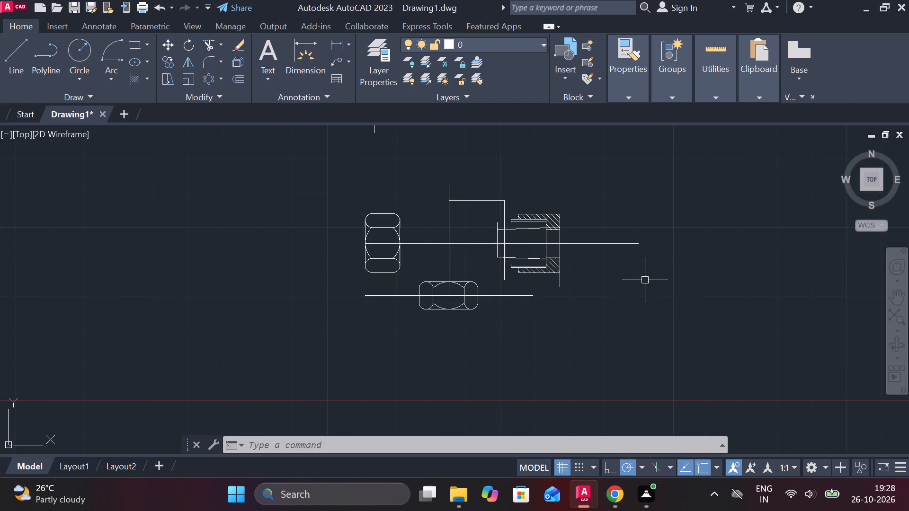
click(475, 202)
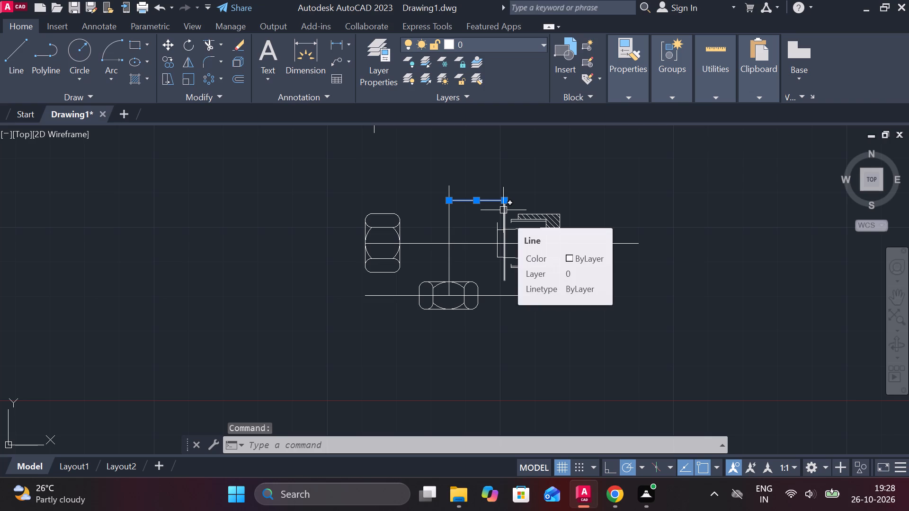
key(Escape)
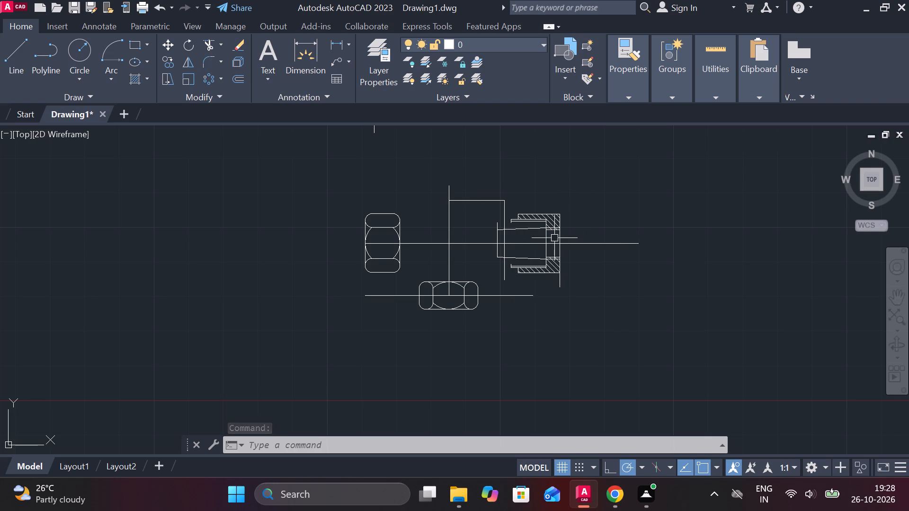
Erase the long horizontal centerline running through the side nut view and the socket section.
click(578, 247)
text(e)
key(space)
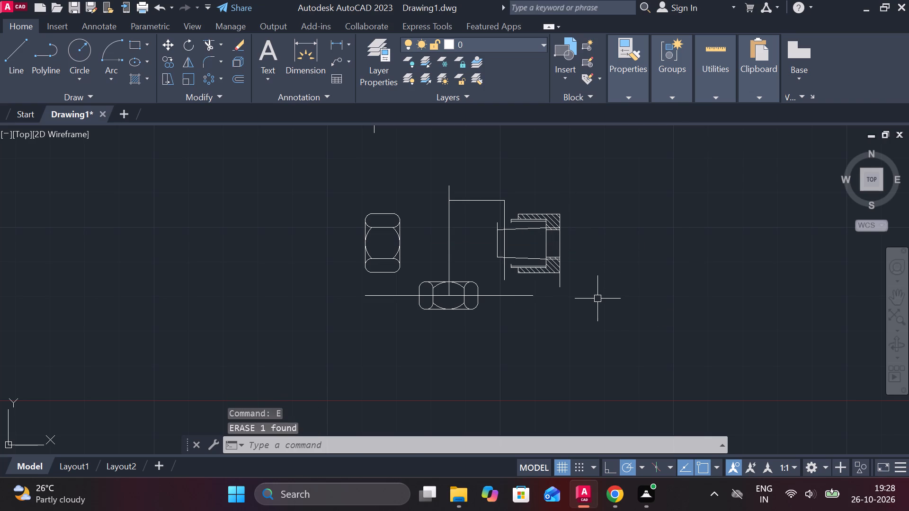
click(593, 299)
key(Escape)
scroll(586, 250, up, 1)
middle_drag(587, 250, 612, 260)
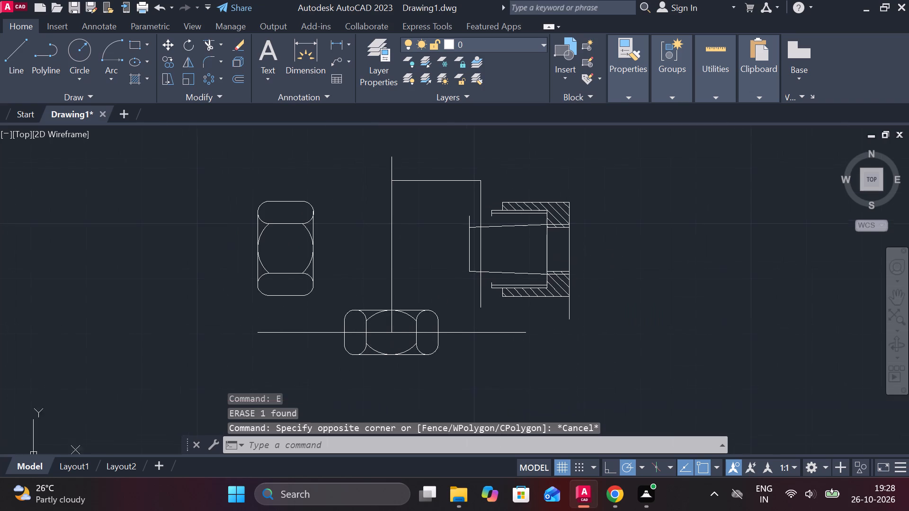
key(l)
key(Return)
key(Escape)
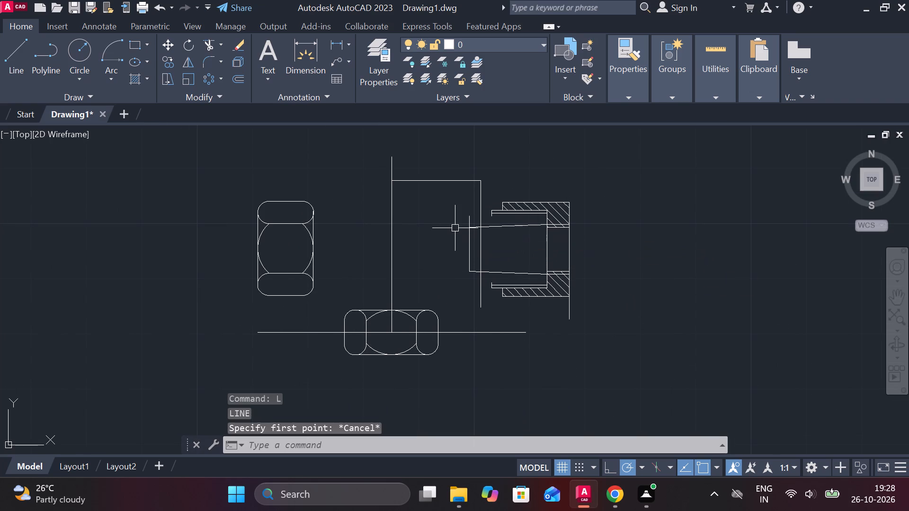
Trim the leftover vertical stub above the upper corner of the tapered bore's free end.
key(t)
text(r)
key(space)
click(464, 219)
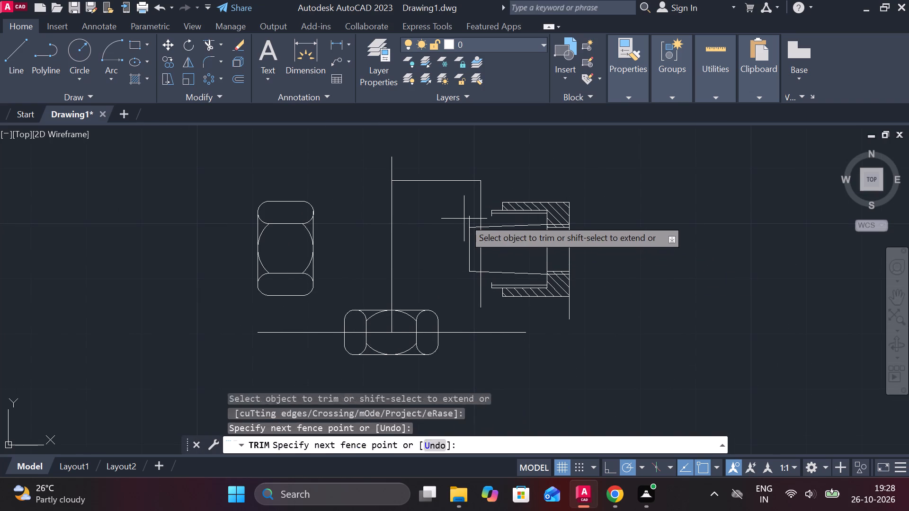
click(467, 219)
click(470, 219)
key(Escape)
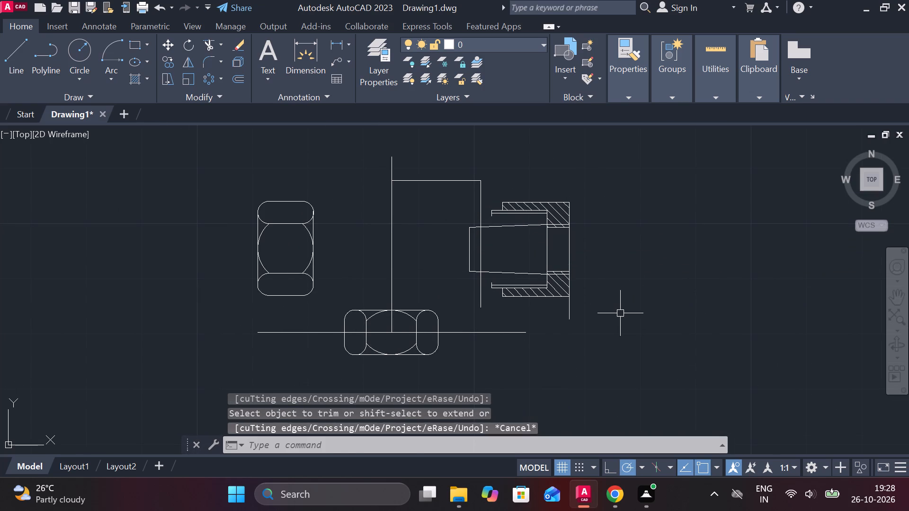
Move the socket section, without the reference line, toward the vertical centerline so its inner shoulder line lands on the 16-unit reference's vertical line.
click(621, 315)
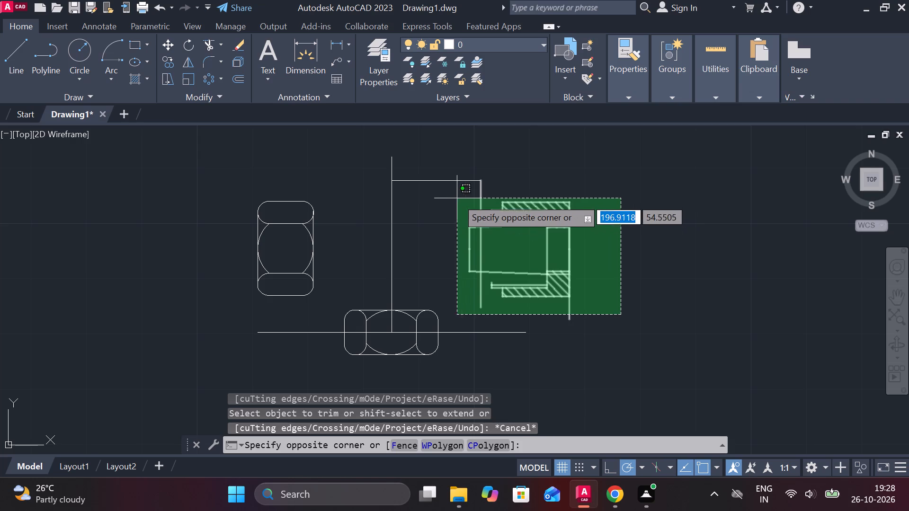
click(457, 198)
shift+click(427, 179)
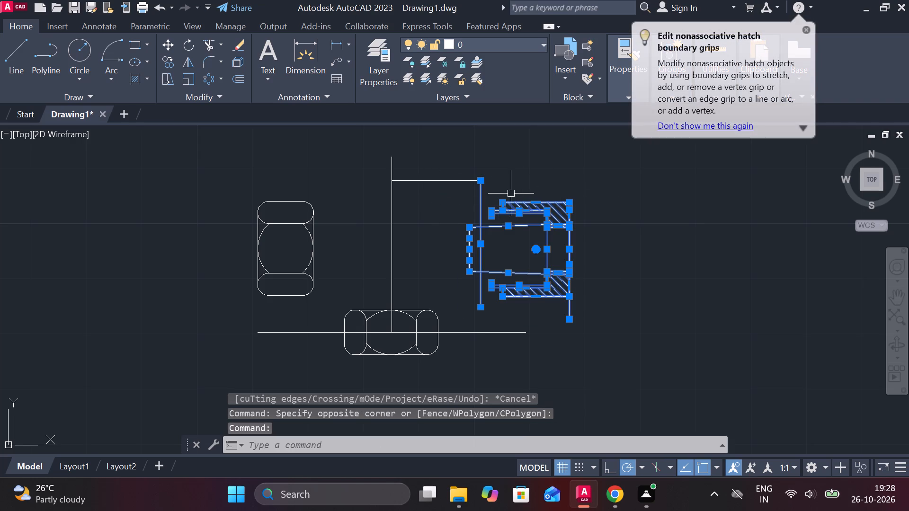
shift+click(482, 192)
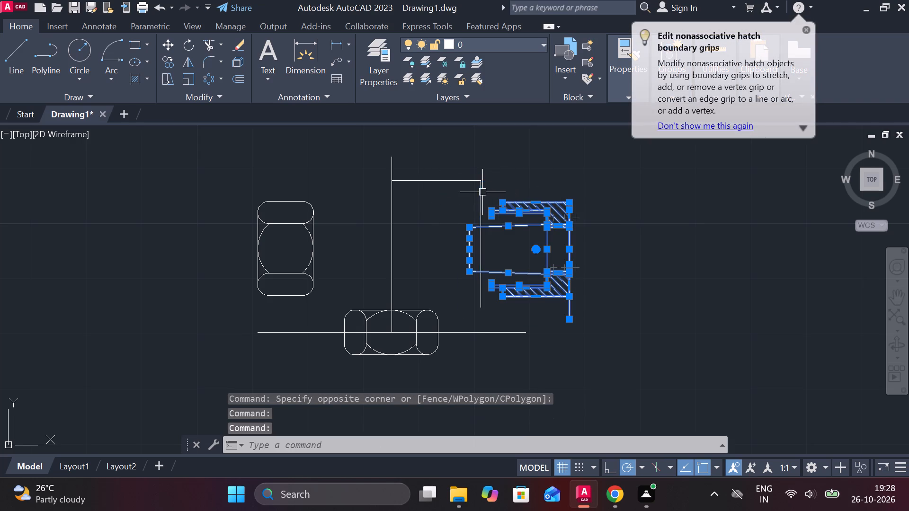
key(m)
key(Return)
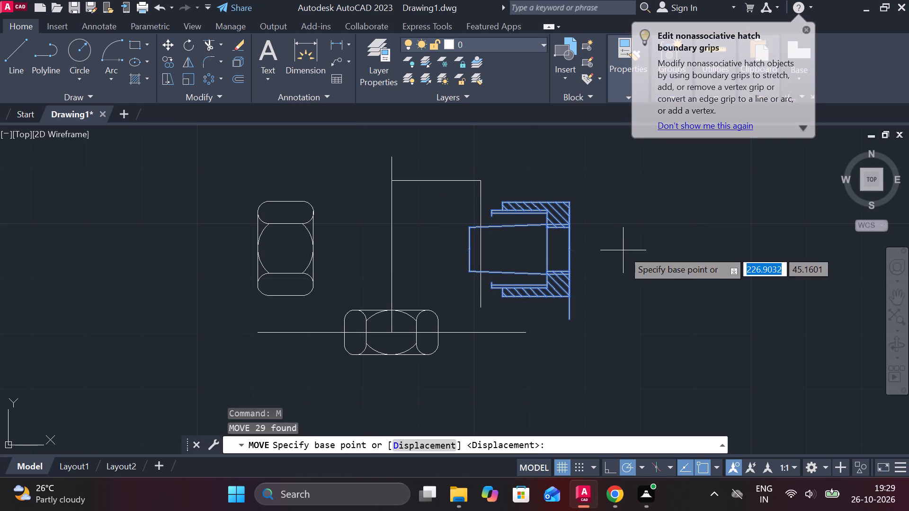
click(547, 255)
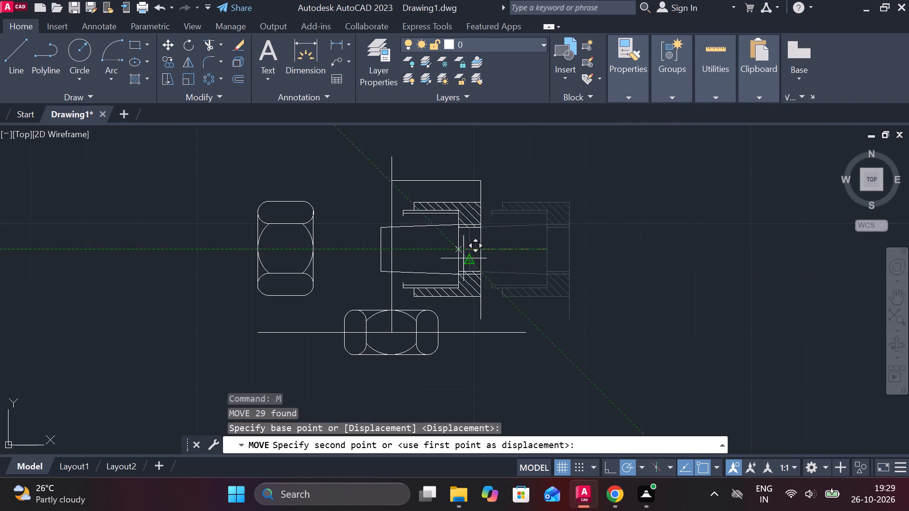
click(476, 247)
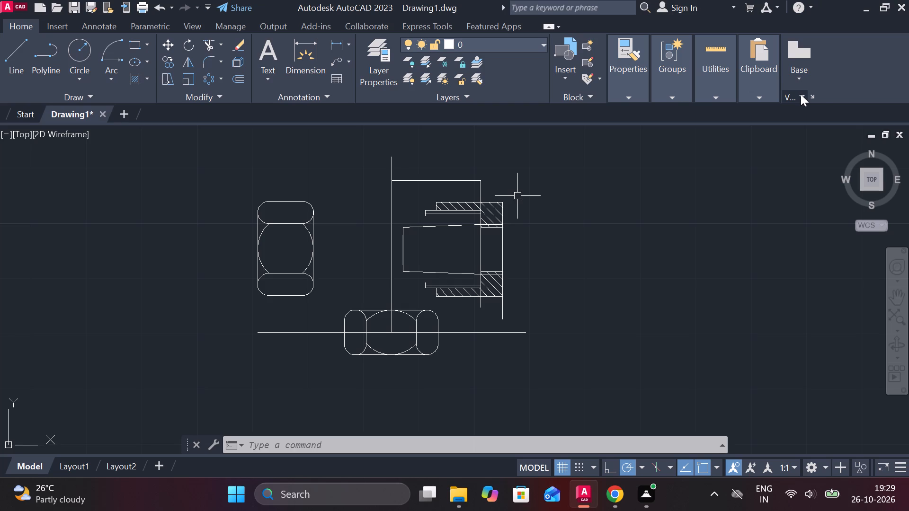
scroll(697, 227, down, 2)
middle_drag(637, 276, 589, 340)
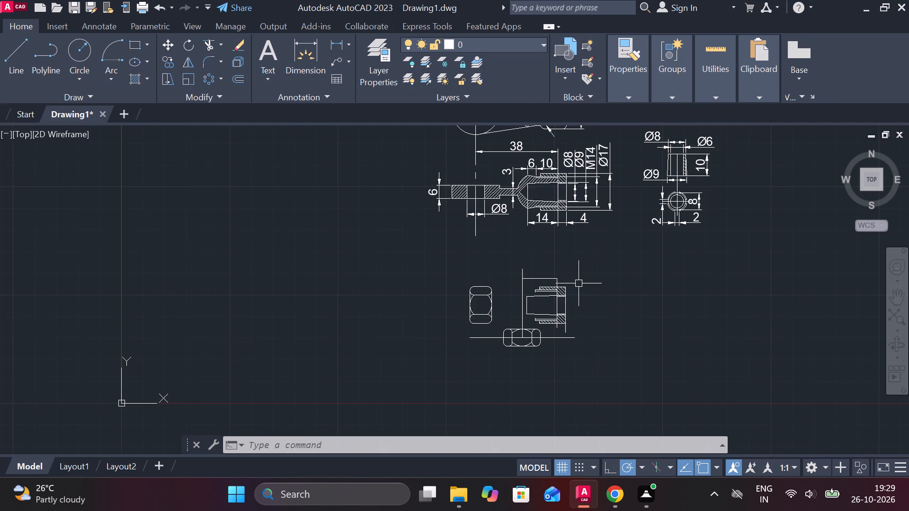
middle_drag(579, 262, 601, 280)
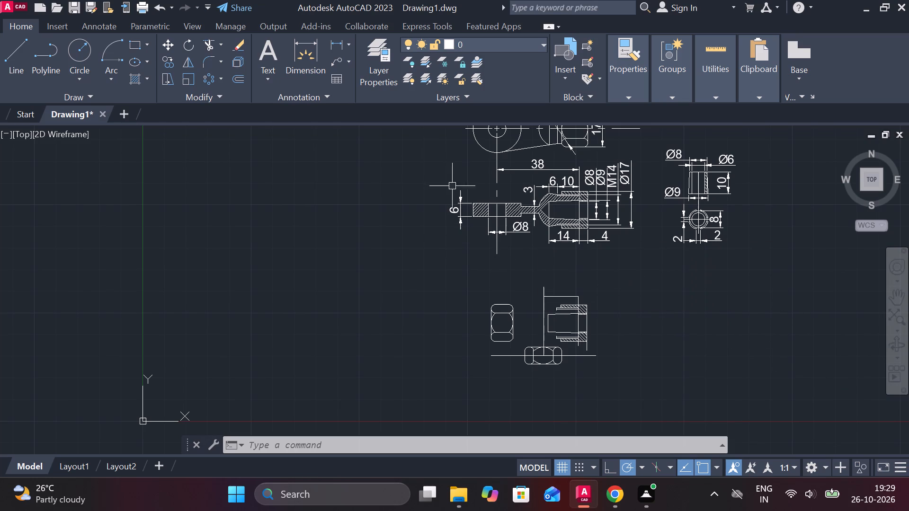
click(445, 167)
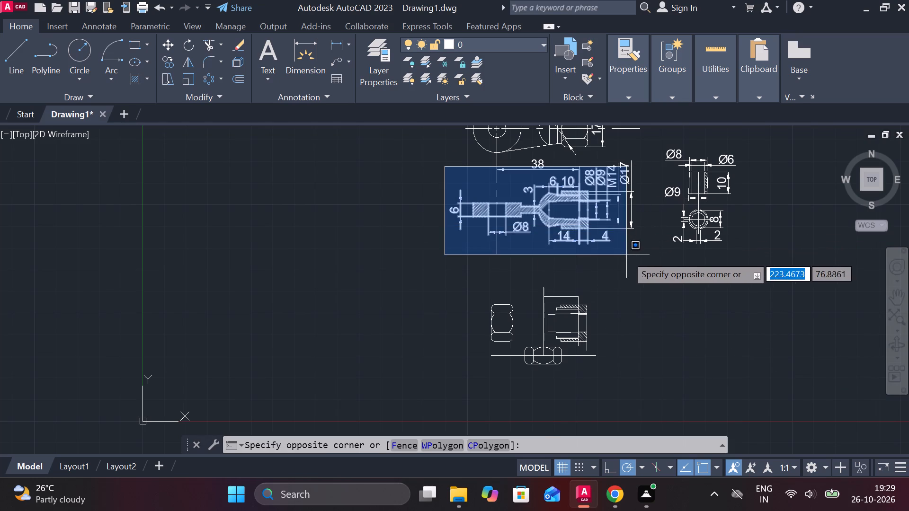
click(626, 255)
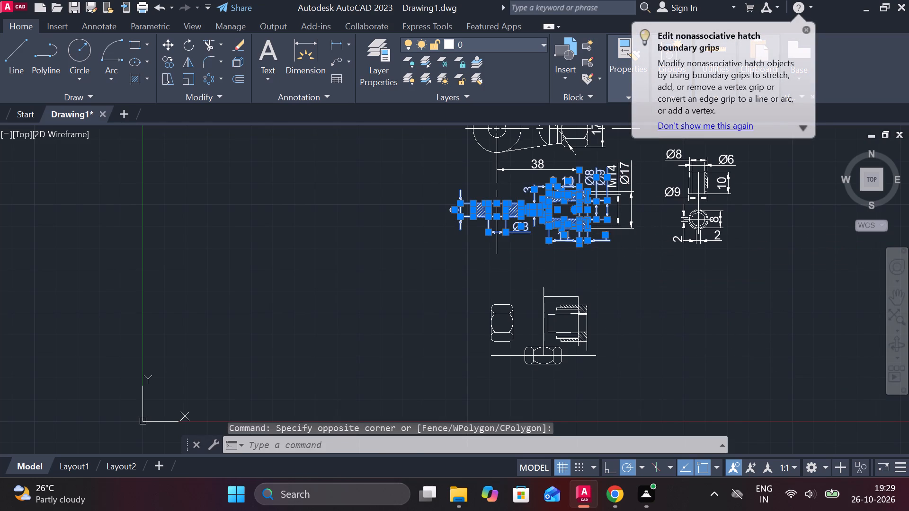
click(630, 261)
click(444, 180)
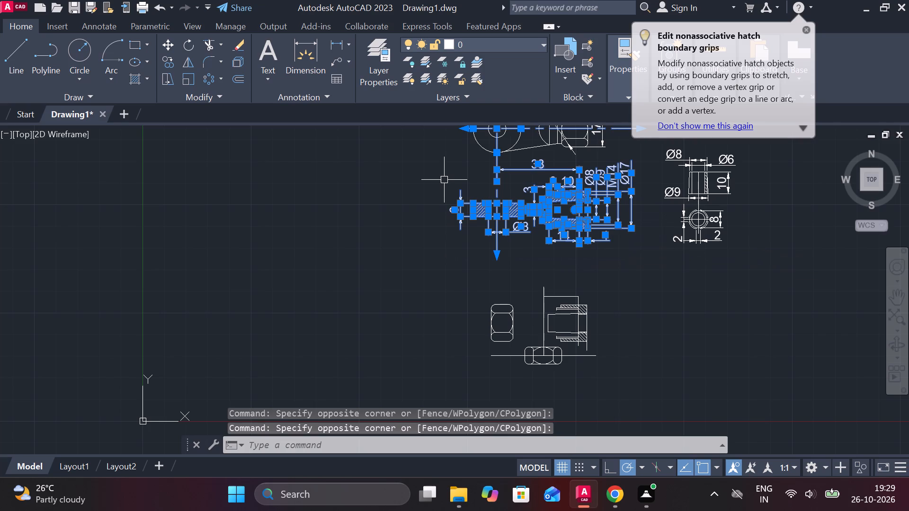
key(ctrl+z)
Copy the socket end of the dimensioned section view, including its dimensions, about 161 units away into the empty area beside the drawings.
middle_drag(466, 204, 487, 232)
scroll(483, 222, down, 2)
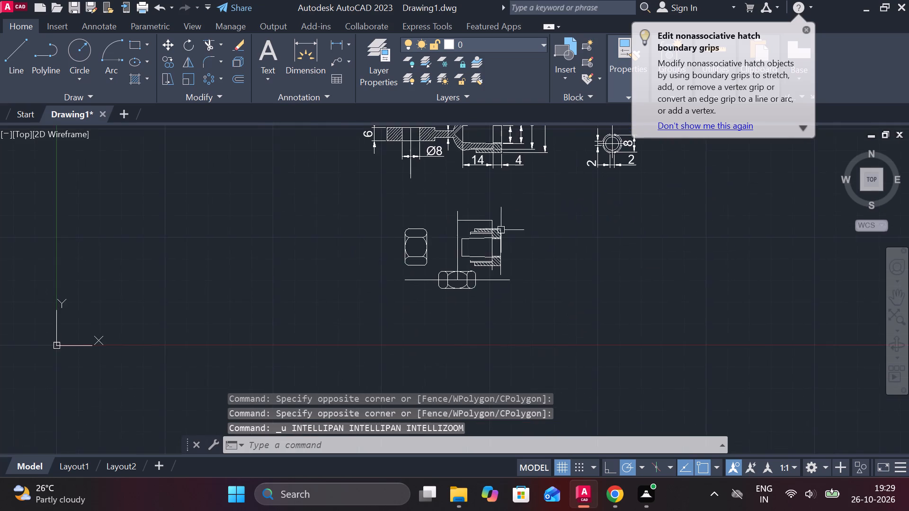
middle_drag(508, 214, 521, 284)
click(550, 250)
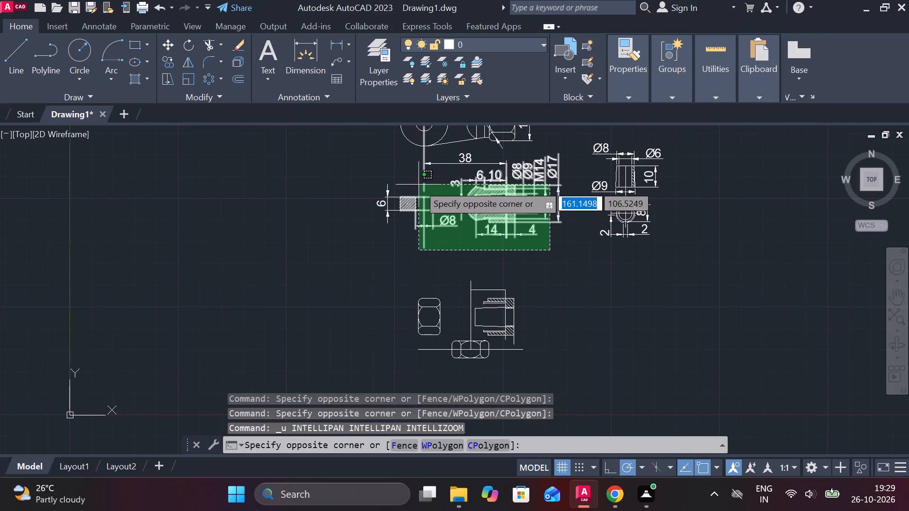
click(454, 177)
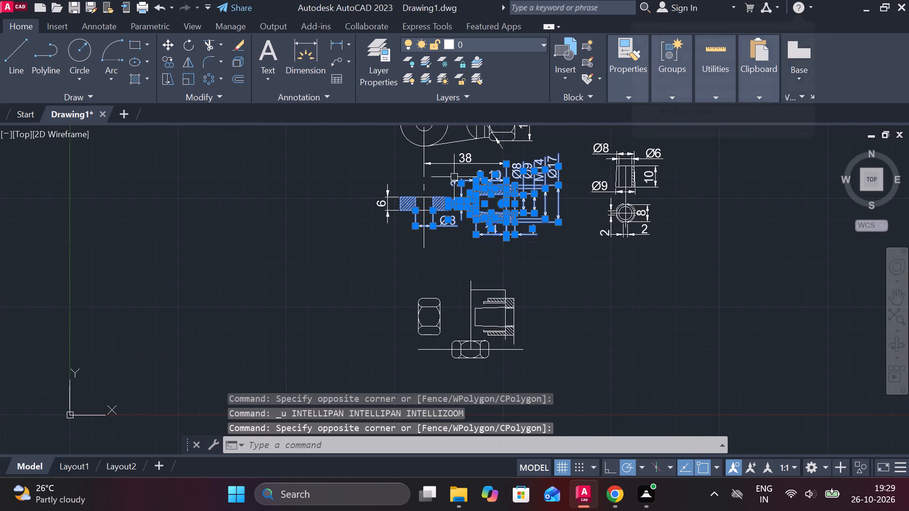
scroll(508, 172, up, 2)
scroll(513, 240, down, 1)
text(co)
key(Return)
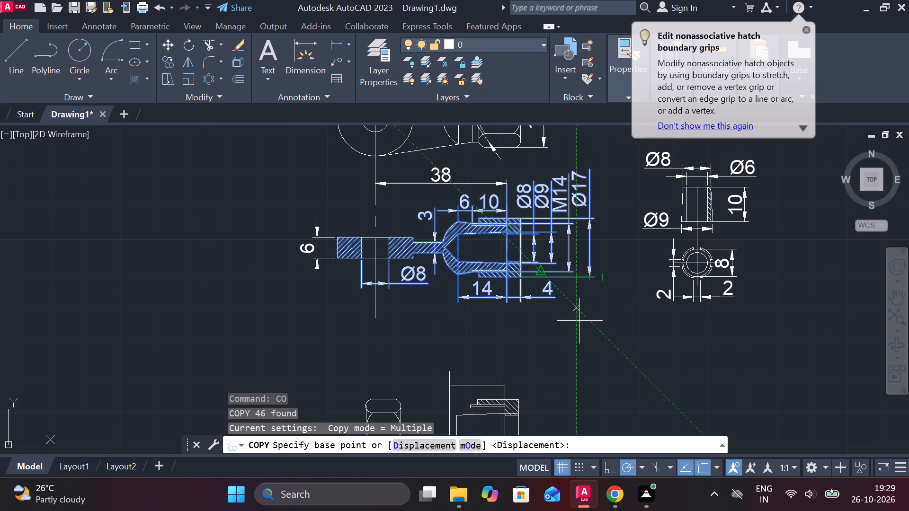
click(581, 321)
scroll(590, 342, down, 1)
middle_drag(599, 349, 861, 311)
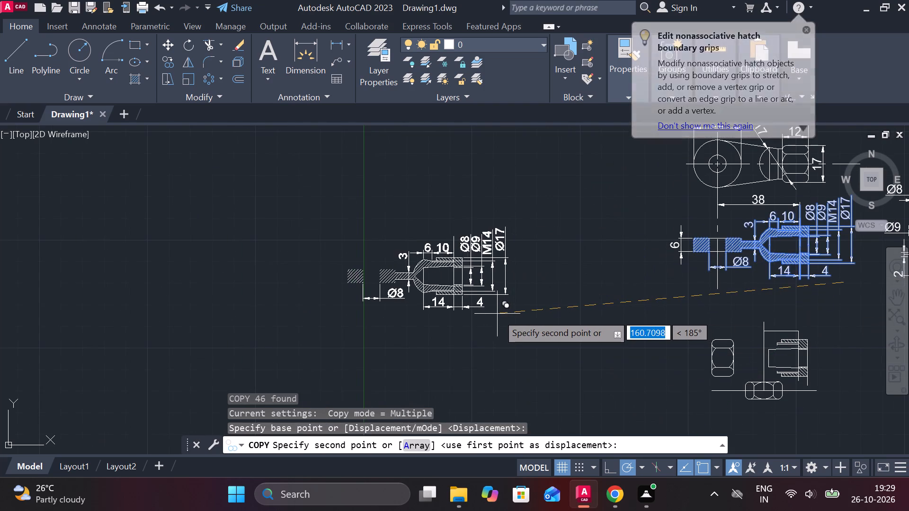
click(497, 314)
key(Escape)
Erase the Ø17, M14, Ø9, Ø8, 10, 6 and 3 dimensions from the copied section.
scroll(431, 247, up, 2)
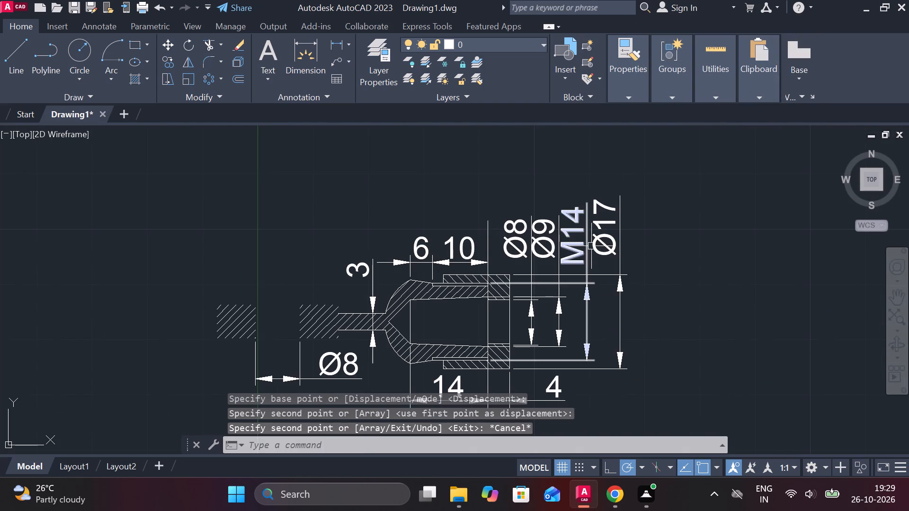
click(594, 245)
click(566, 243)
click(538, 239)
click(513, 238)
click(461, 240)
click(436, 243)
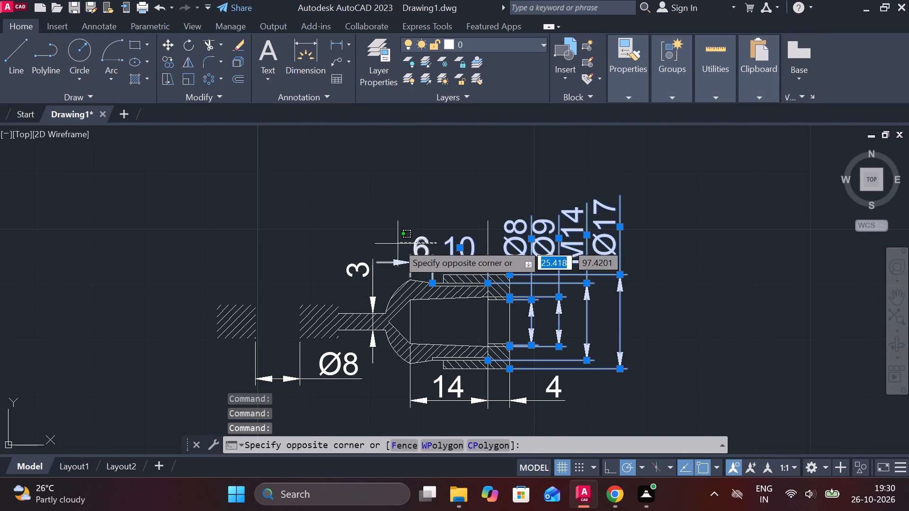
click(360, 258)
click(357, 266)
text(e)
key(space)
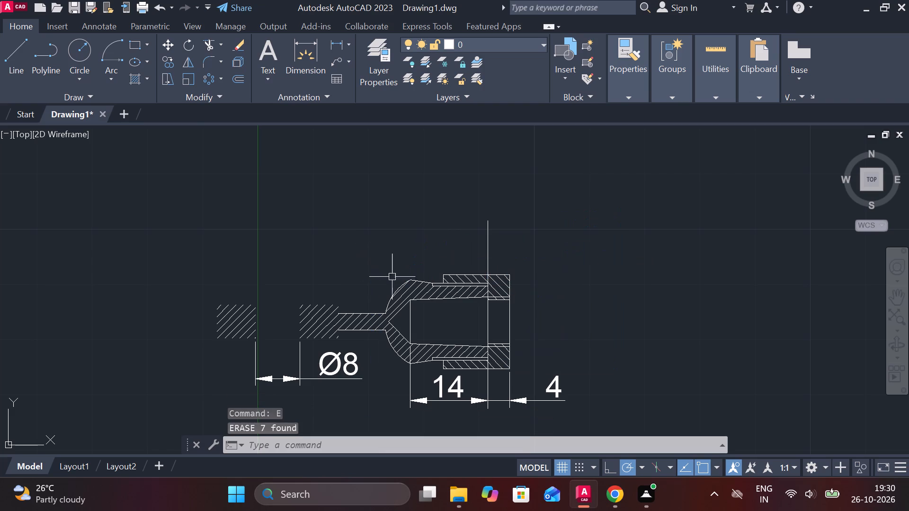
Erase the long vertical line through the shoulder and the 4, 14 and lower Ø8 dimensions from the copied section.
click(486, 241)
click(528, 402)
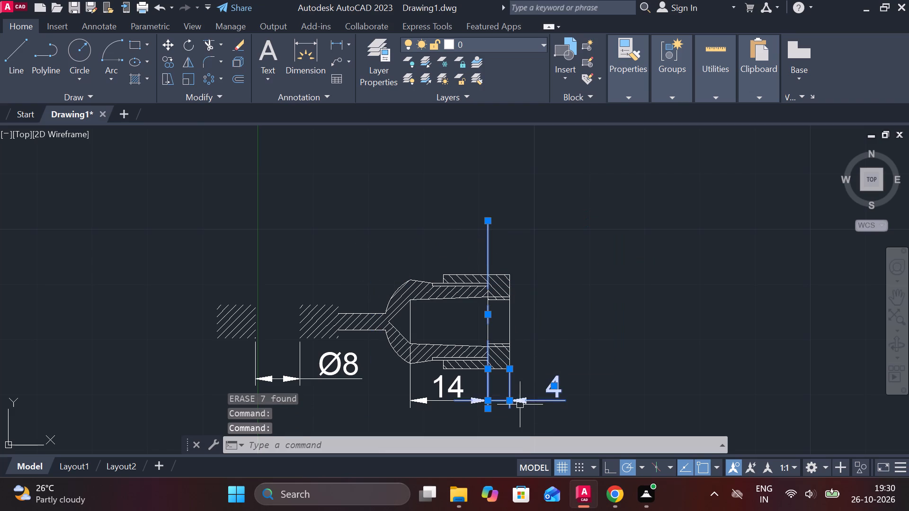
click(457, 402)
click(437, 395)
click(326, 371)
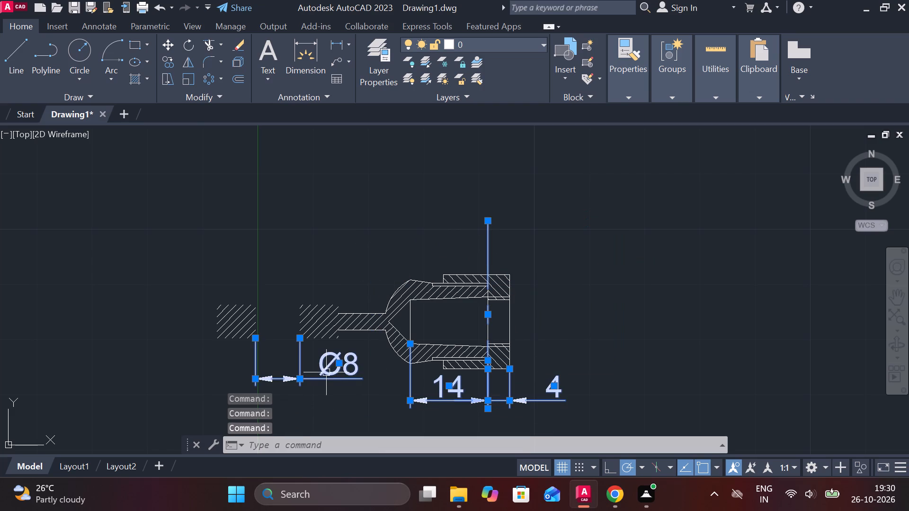
text(e)
key(space)
Draw a vertical line from the upper corner of the bore's wide inner end to above the copied section's outline.
middle_drag(347, 379, 366, 339)
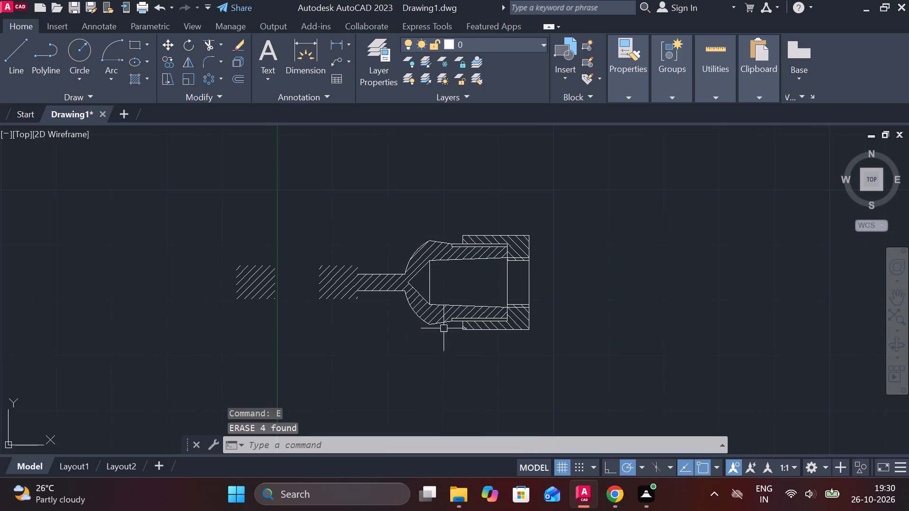
key(l)
key(Return)
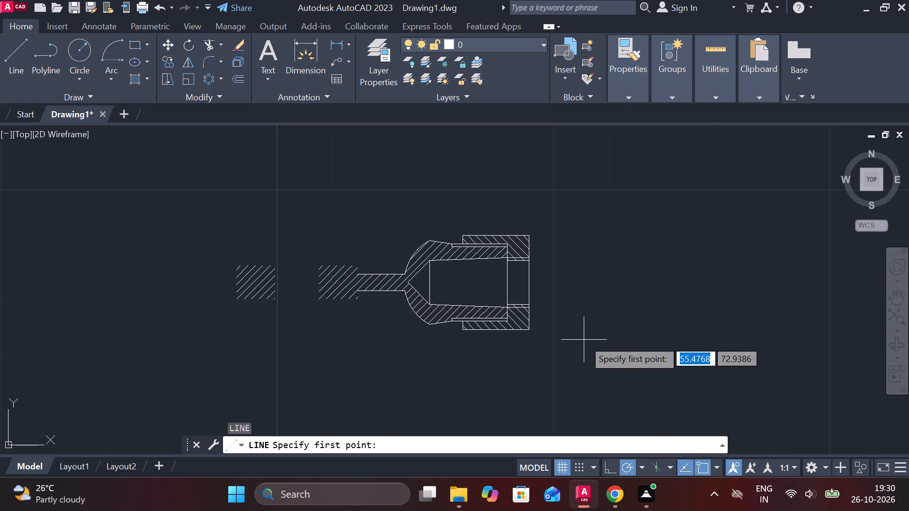
click(429, 261)
click(431, 212)
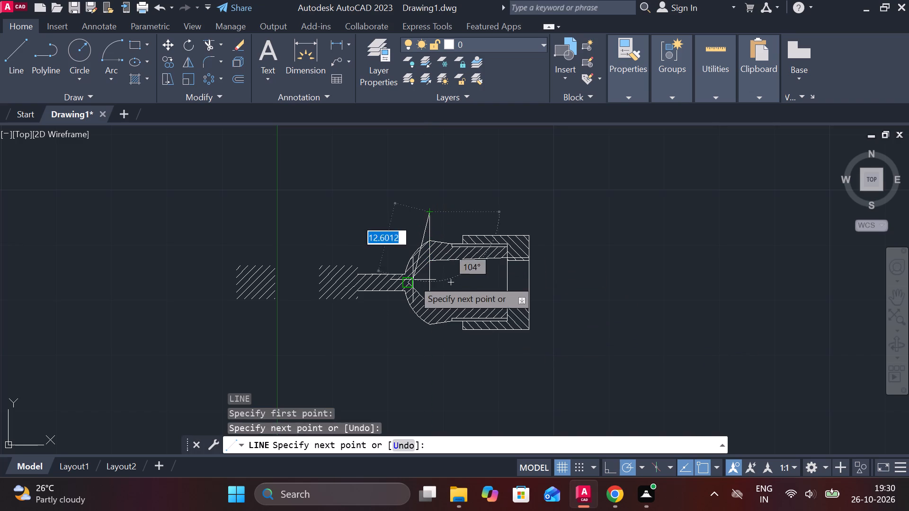
key(Escape)
Stretch the lower half of the bore's inner end line straight down past the copied section's outline.
click(429, 280)
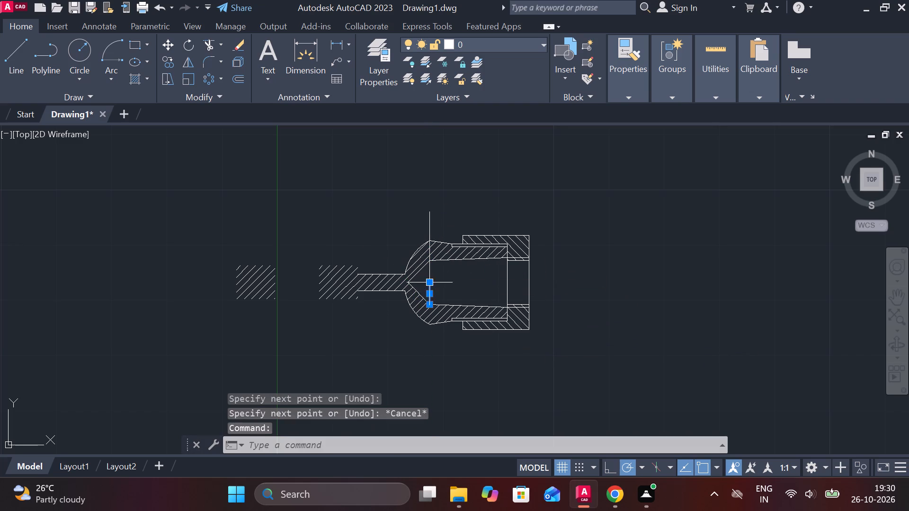
click(428, 307)
click(424, 371)
key(Escape)
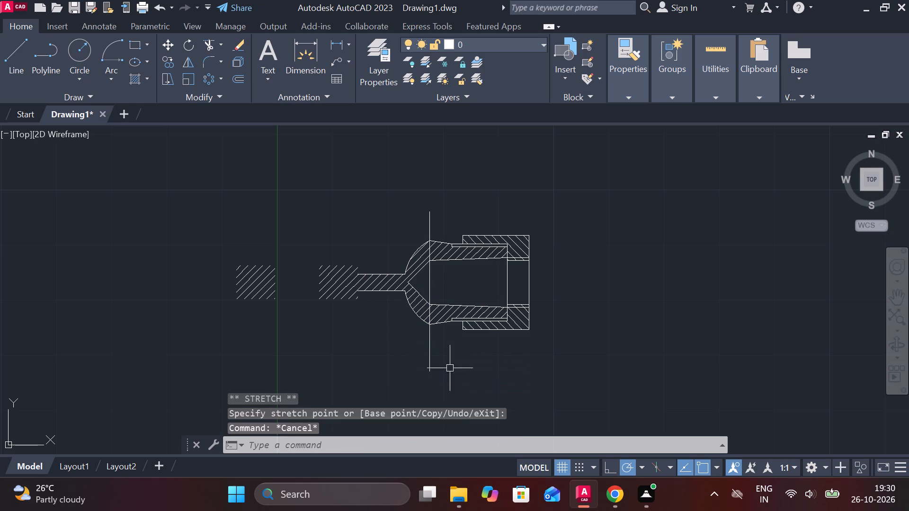
Trim away the dome, neck lines and hatching on the lug side of the vertical line in the copied section.
text(tr)
key(space)
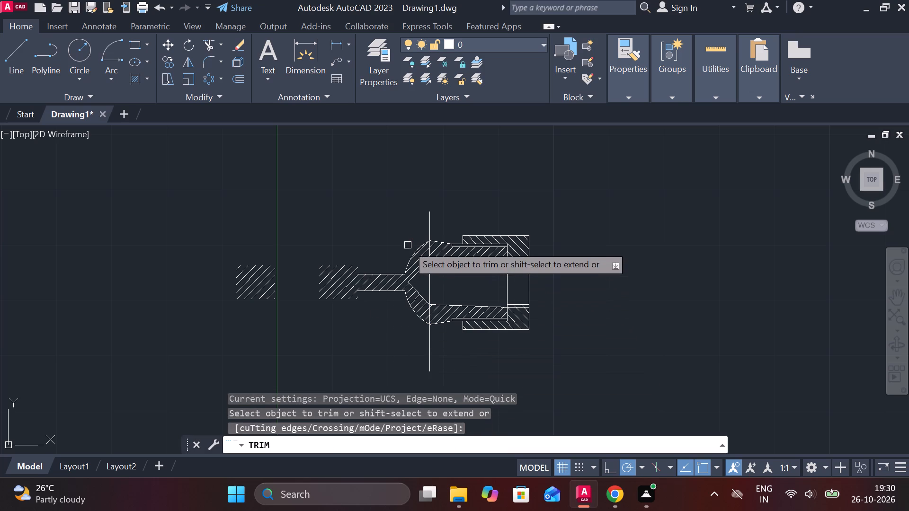
drag(408, 245, 407, 299)
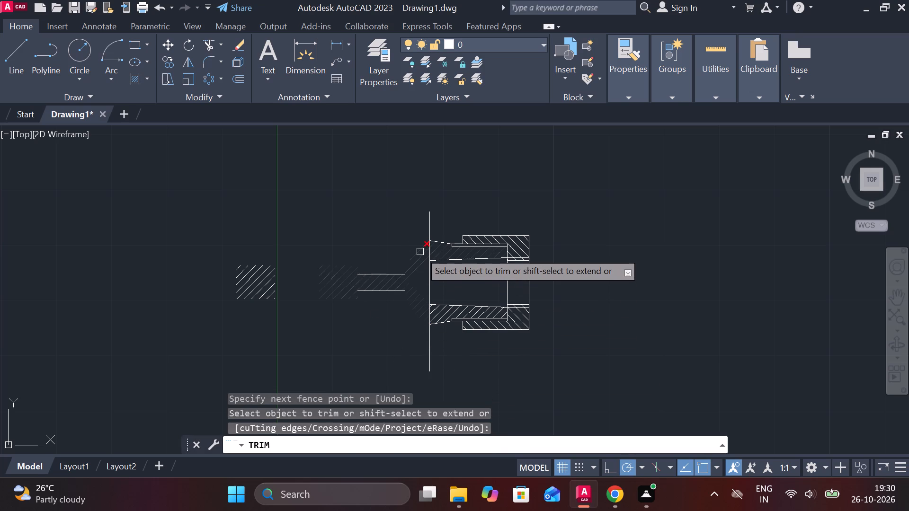
click(420, 252)
click(383, 277)
click(381, 292)
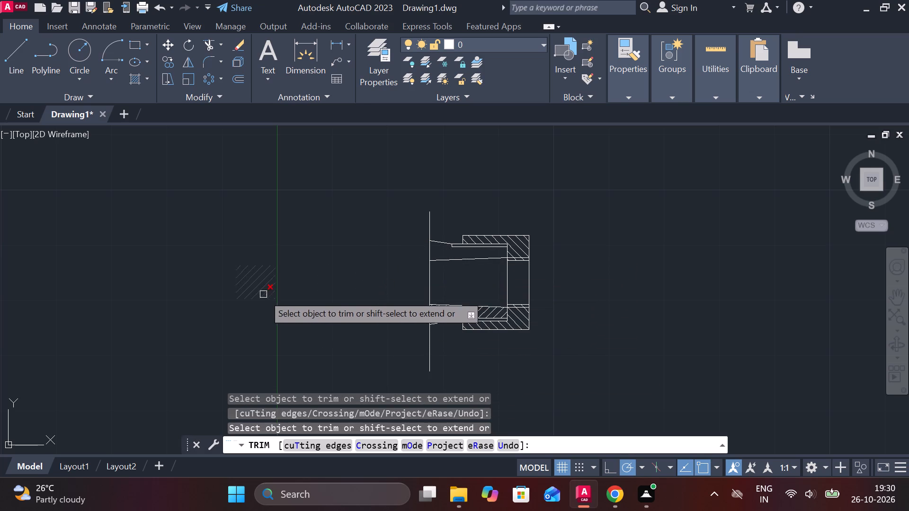
click(262, 293)
key(Escape)
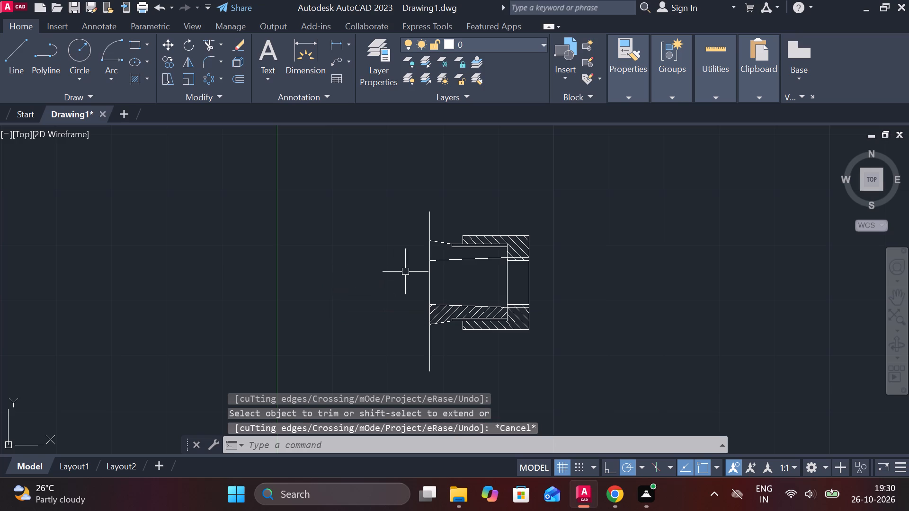
Hatch the upper wall of the copied section, between the tapered bore line and the outer profile, at angle 0.
click(127, 80)
scroll(479, 326, up, 1)
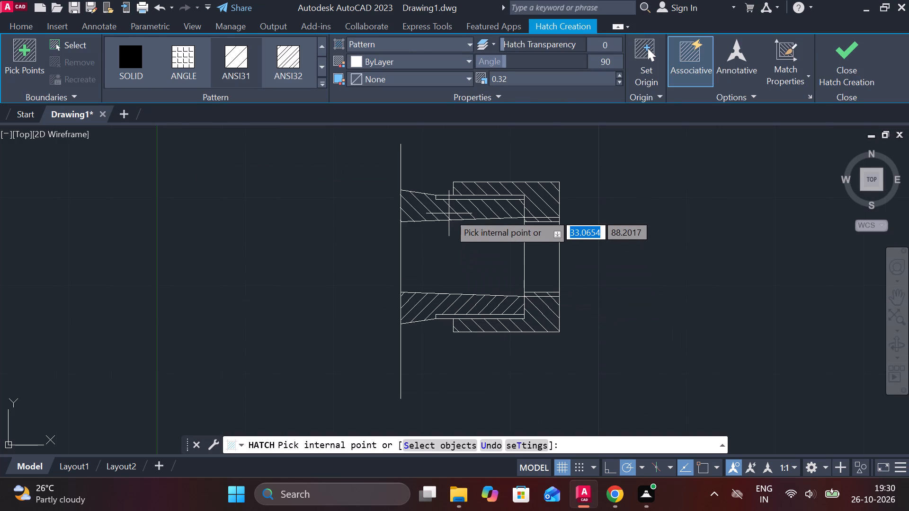
click(608, 60)
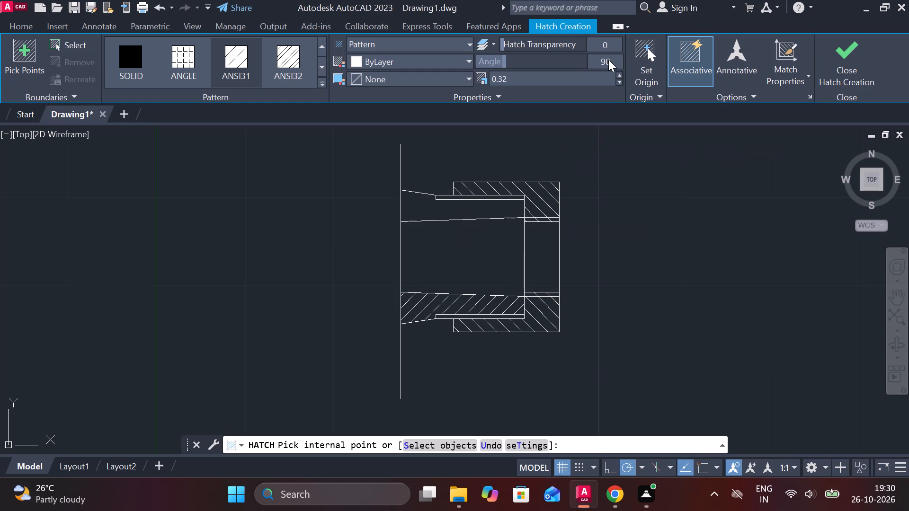
key(0)
key(Return)
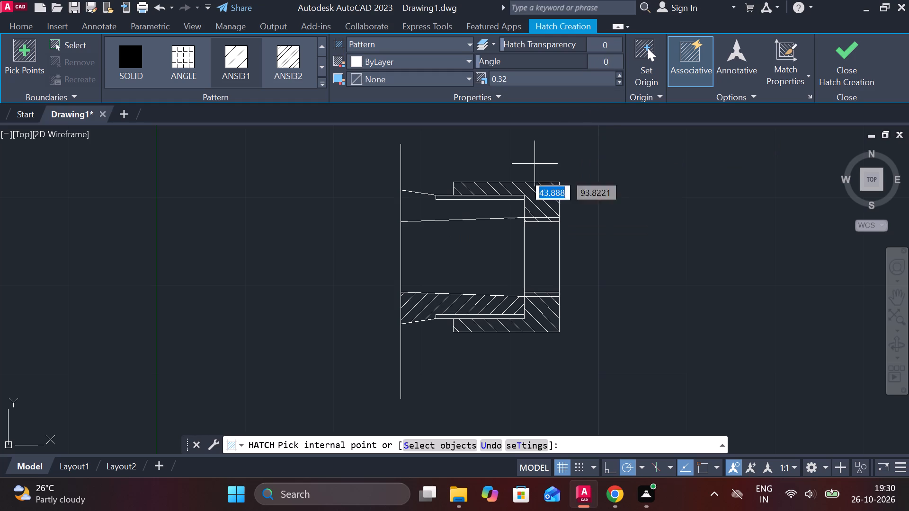
click(448, 216)
click(844, 67)
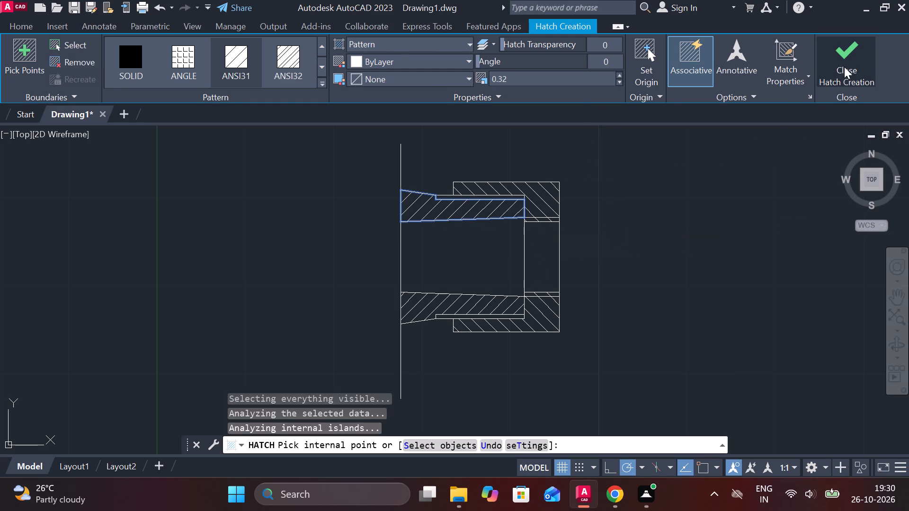
Draw a horizontal centre line about 60 mm long from the midpoint of the bore's narrow end line through the wide end.
scroll(619, 199, down, 1)
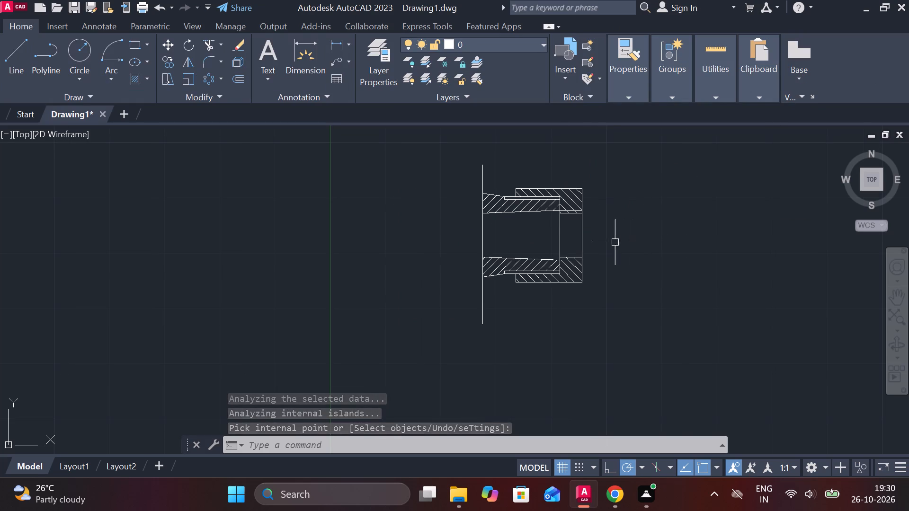
key(l)
key(Return)
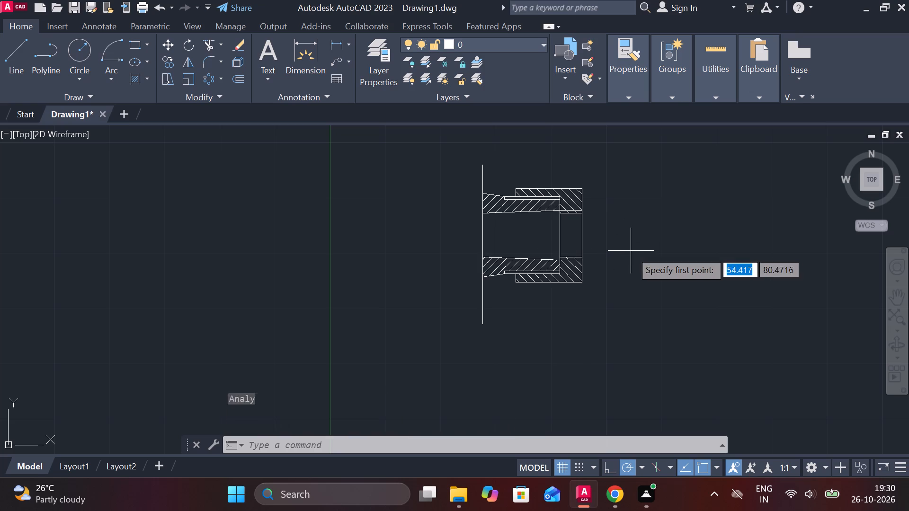
click(560, 236)
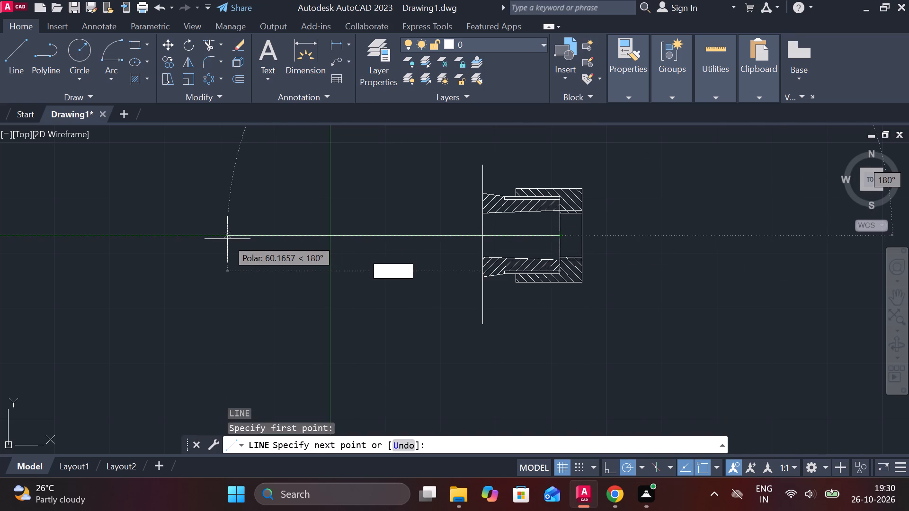
click(227, 239)
key(Escape)
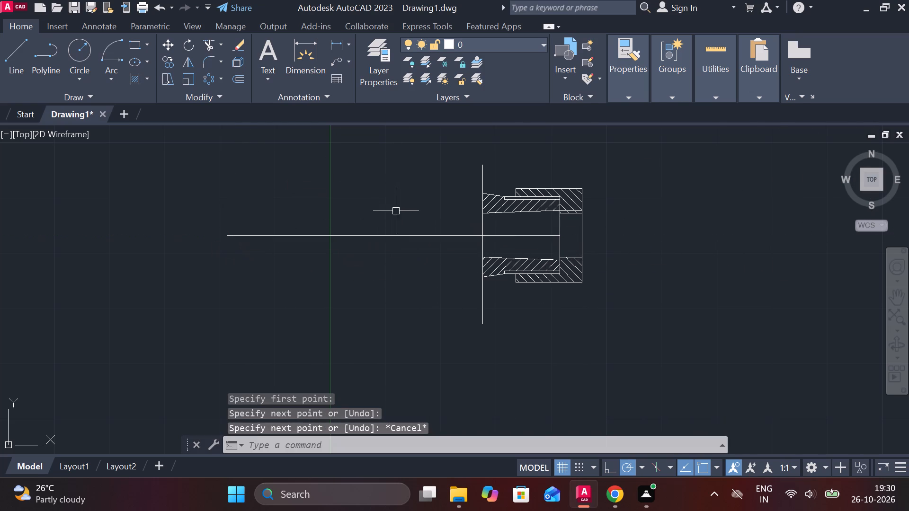
Draw a three-sided outline extending 4 mm outward from the bore's wide end, from its upper corner round to its lower corner.
middle_drag(408, 229, 498, 263)
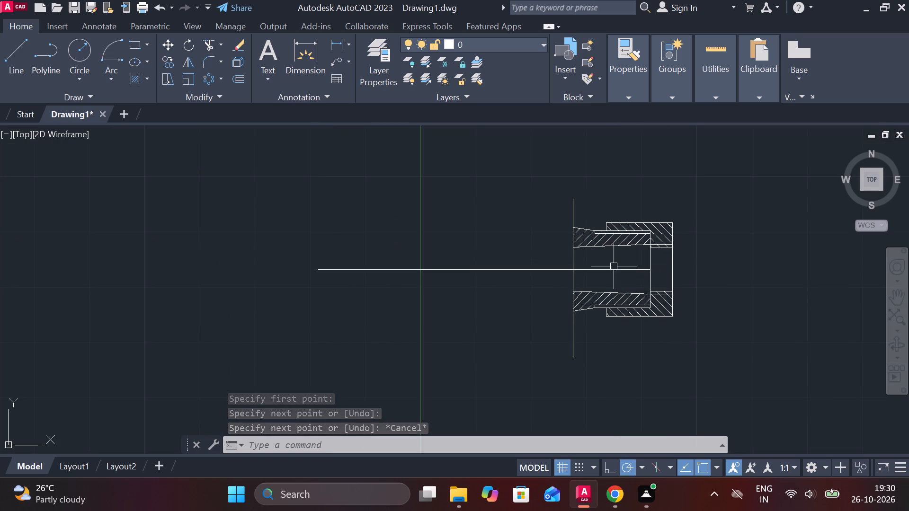
scroll(585, 253, up, 1)
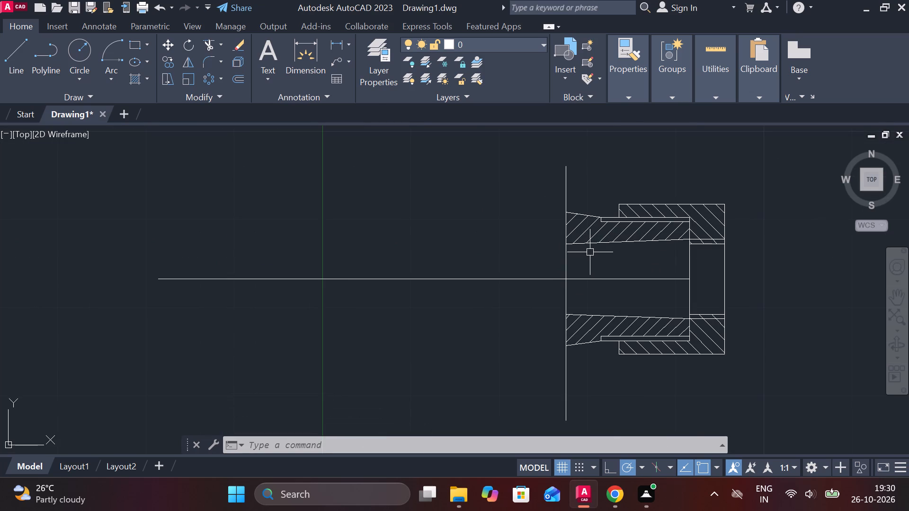
key(l)
key(Return)
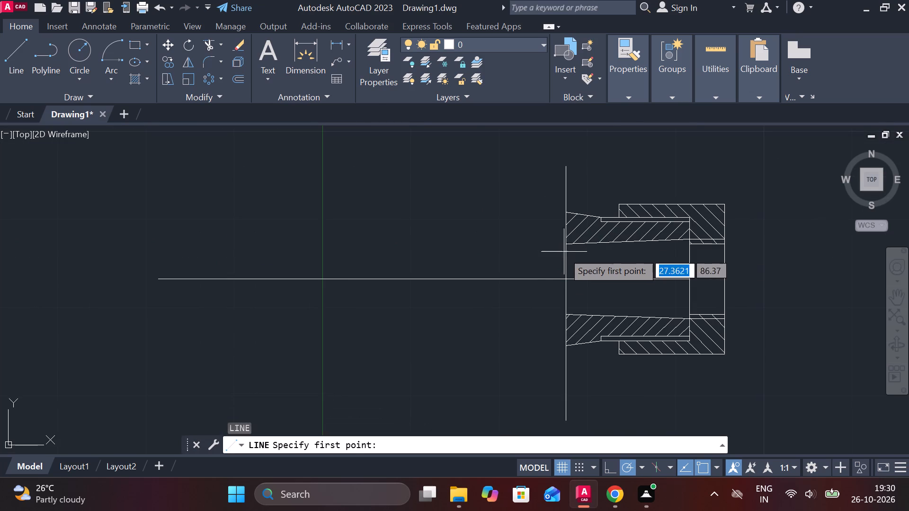
click(562, 246)
text(4)
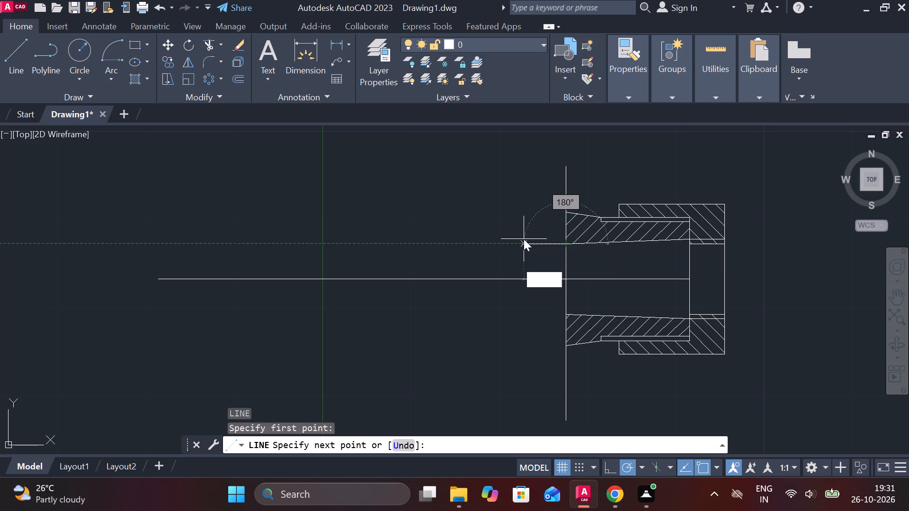
key(space)
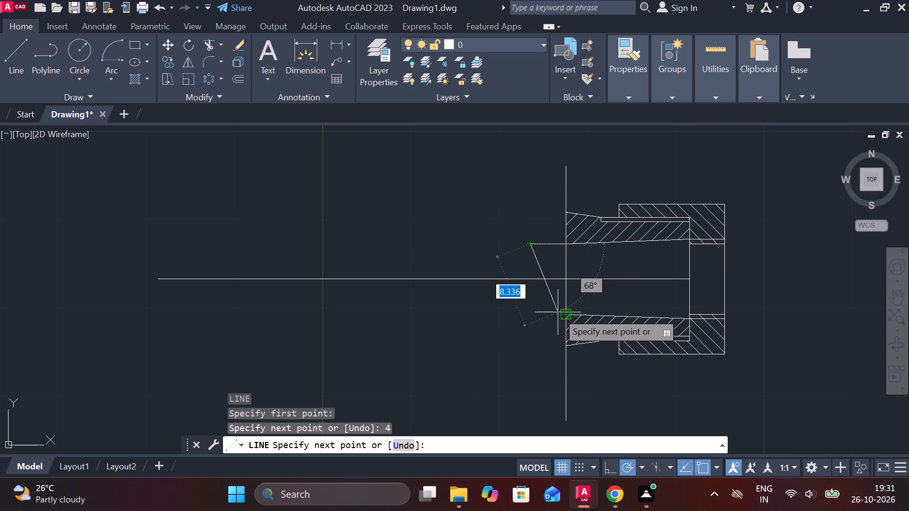
click(526, 312)
click(564, 312)
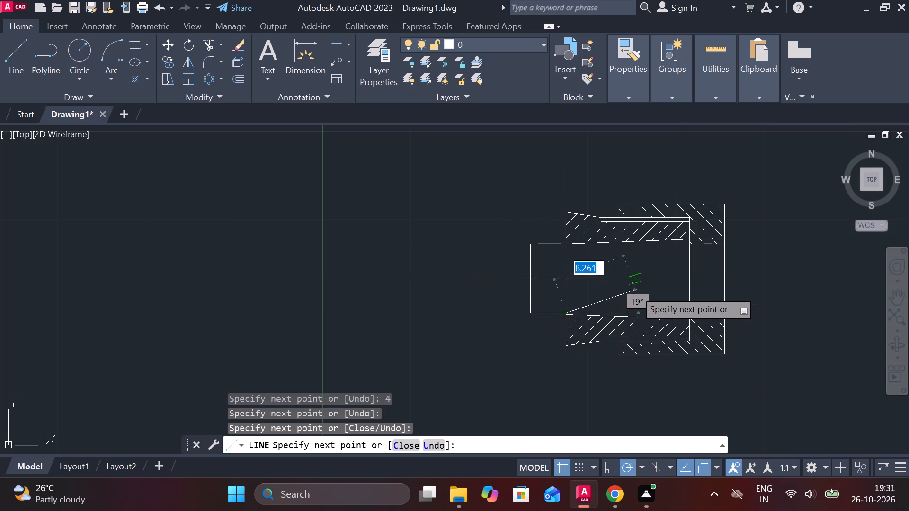
key(Escape)
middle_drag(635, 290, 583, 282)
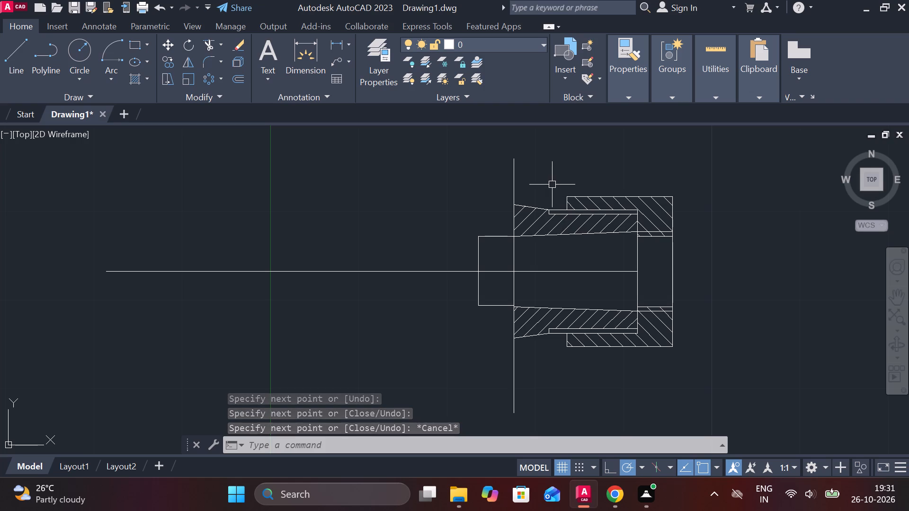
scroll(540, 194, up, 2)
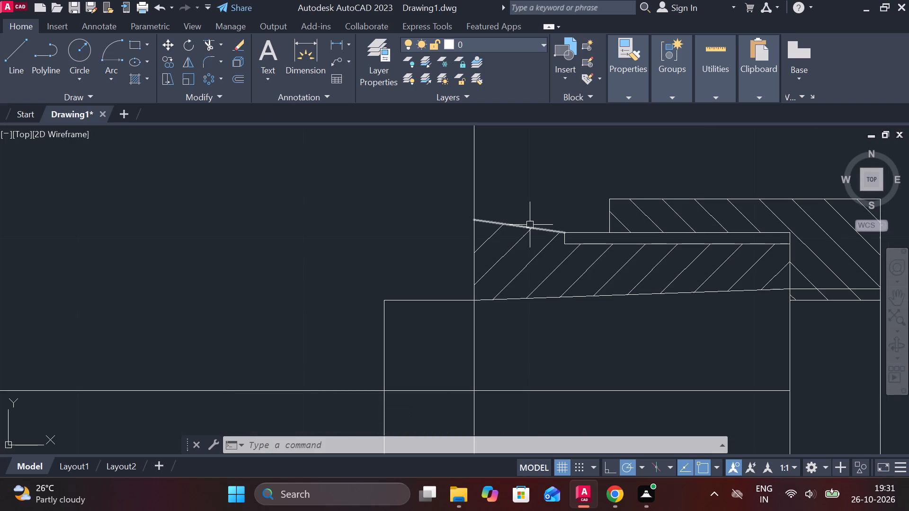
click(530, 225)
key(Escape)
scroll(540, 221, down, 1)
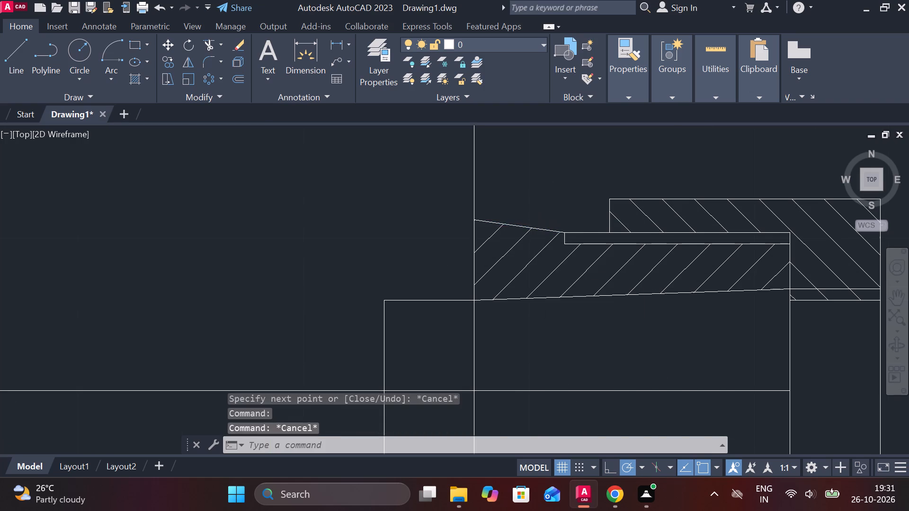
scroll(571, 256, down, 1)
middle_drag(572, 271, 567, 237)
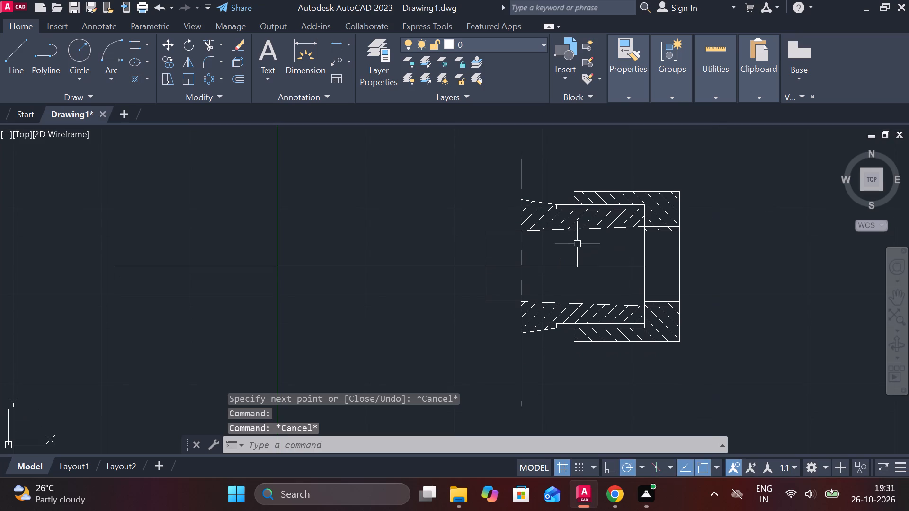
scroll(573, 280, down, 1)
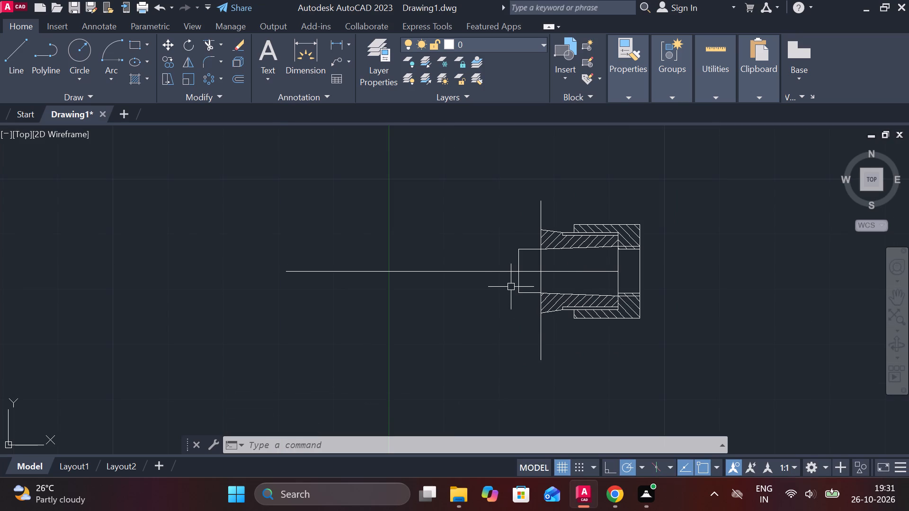
Draw a vertical line about 20 mm upward from the midpoint of the 4 mm extension's outer edge.
key(l)
key(Return)
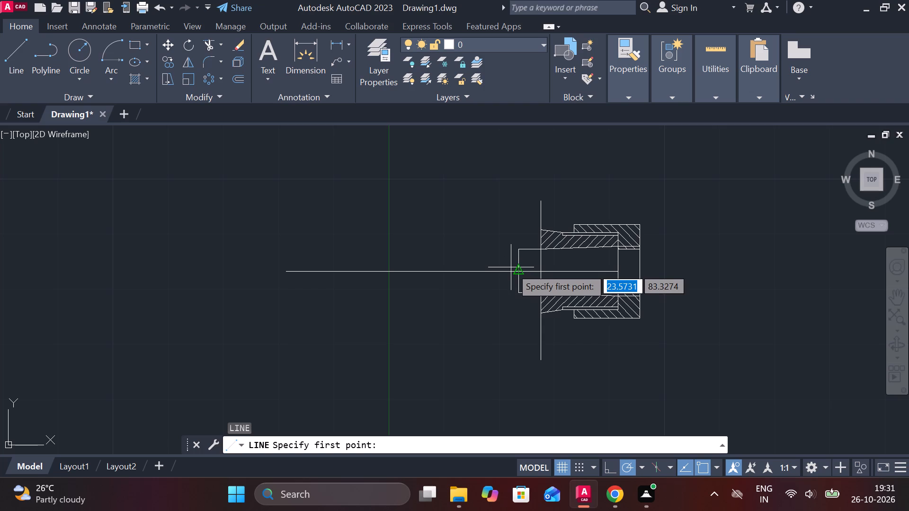
click(521, 272)
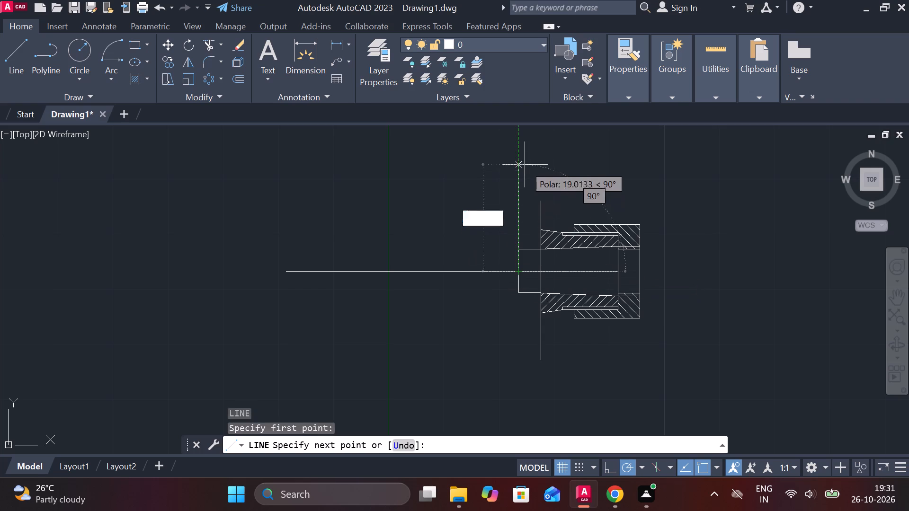
click(525, 159)
key(Escape)
Stretch the new vertical line's lower end straight down to well below the copied section.
click(516, 230)
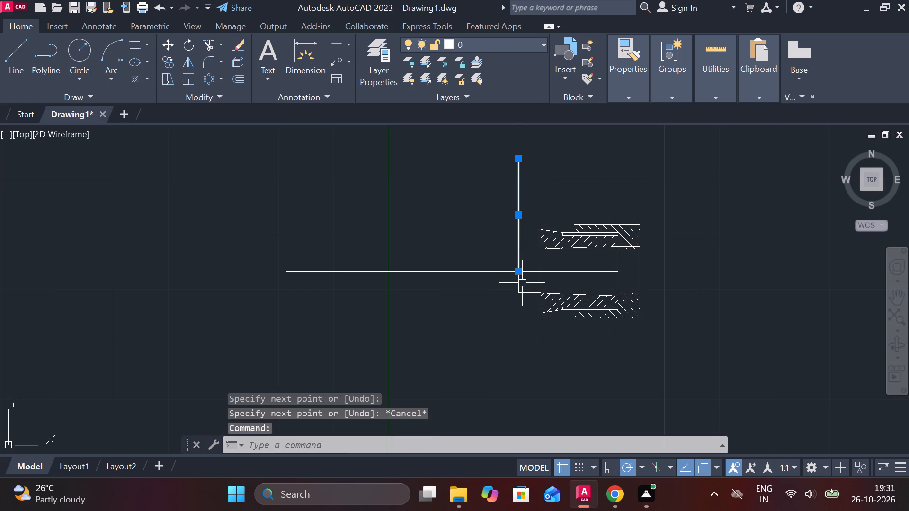
click(517, 272)
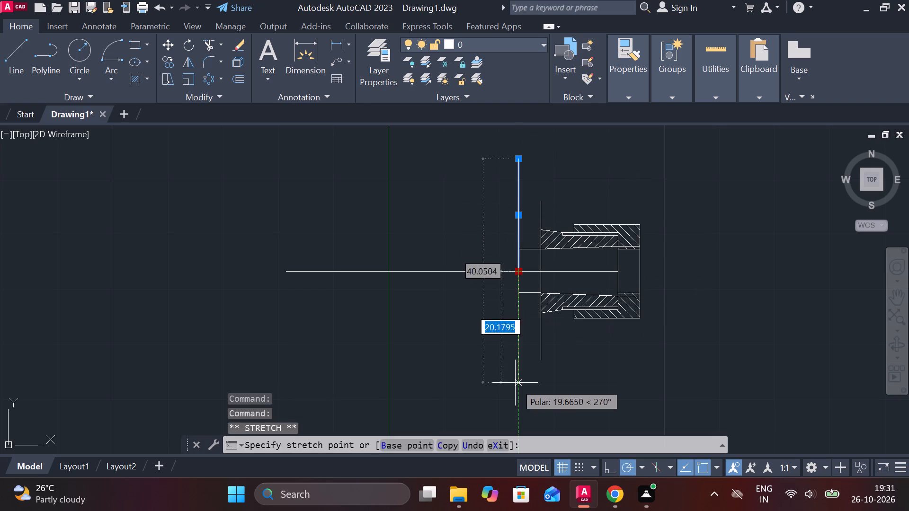
middle_drag(515, 386, 513, 273)
click(511, 355)
middle_drag(549, 337, 532, 407)
key(Escape)
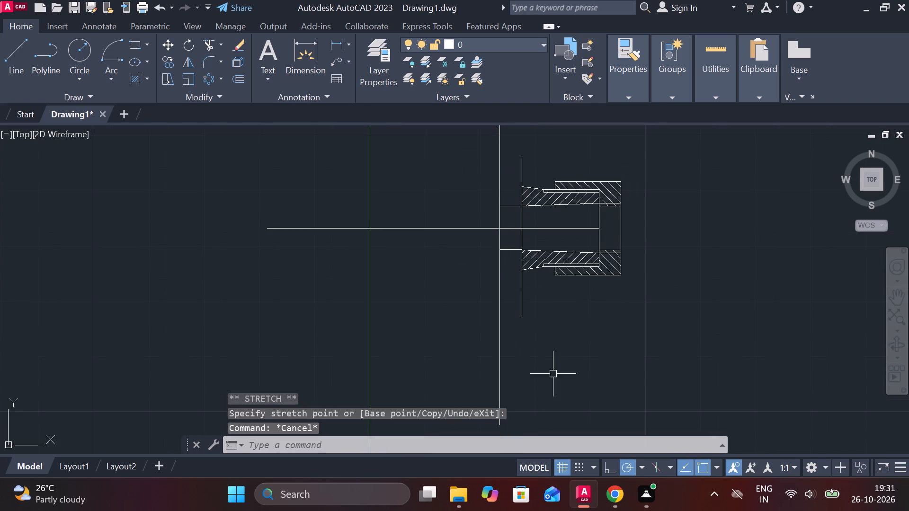
Trim away the part of the horizontal centre line that extends beyond the long vertical line, away from the socket.
text(tr)
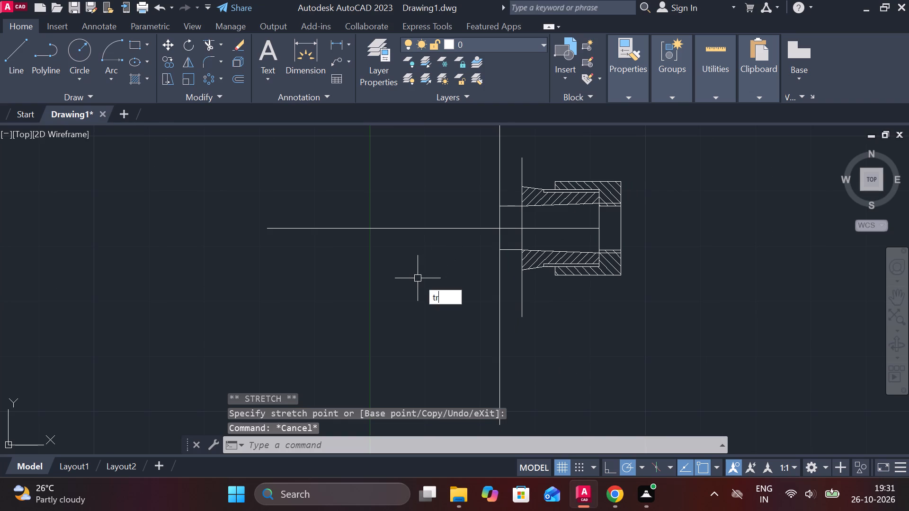
key(space)
click(413, 226)
middle_drag(431, 247, 411, 297)
key(Escape)
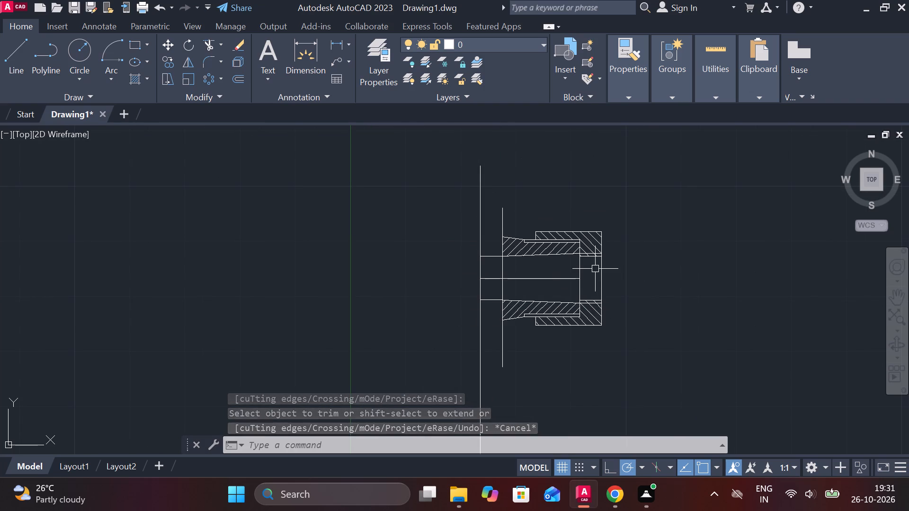
Draw a 38 mm horizontal line from the midpoint of the bore's narrow end line out past the long vertical line.
key(l)
key(Return)
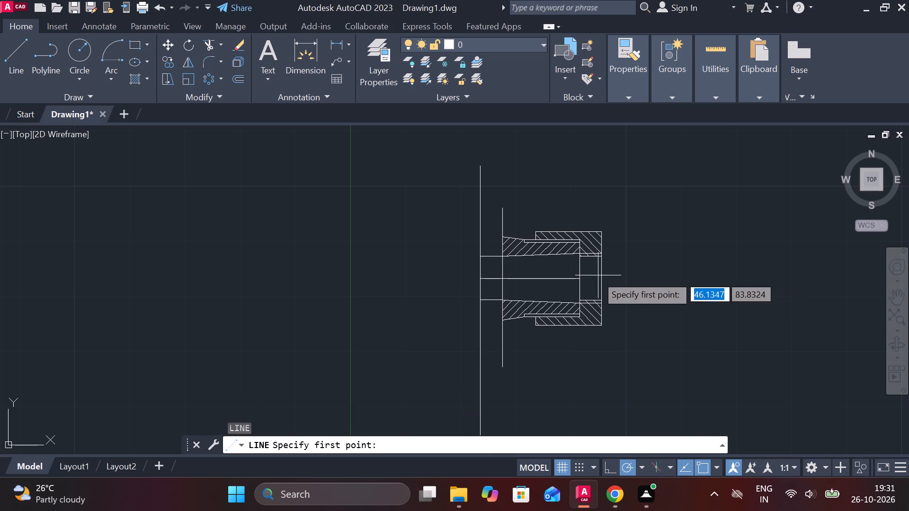
click(582, 275)
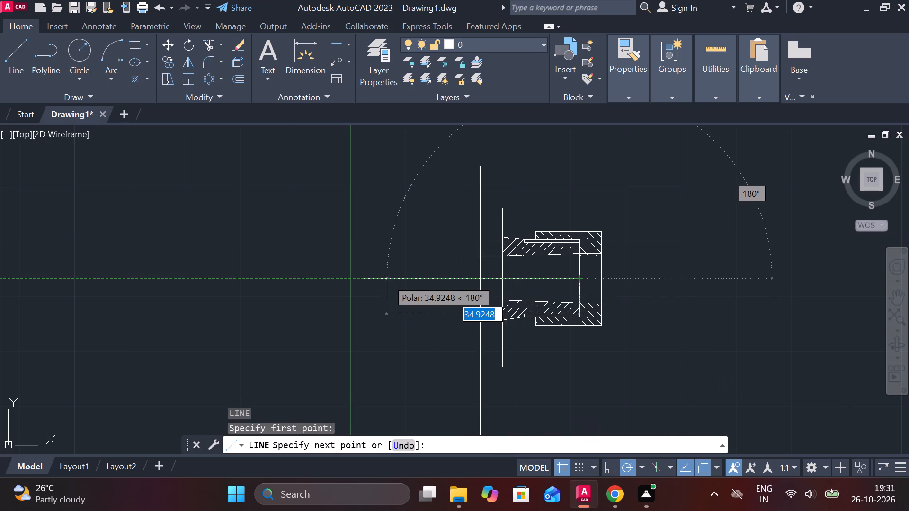
text(38)
key(Return)
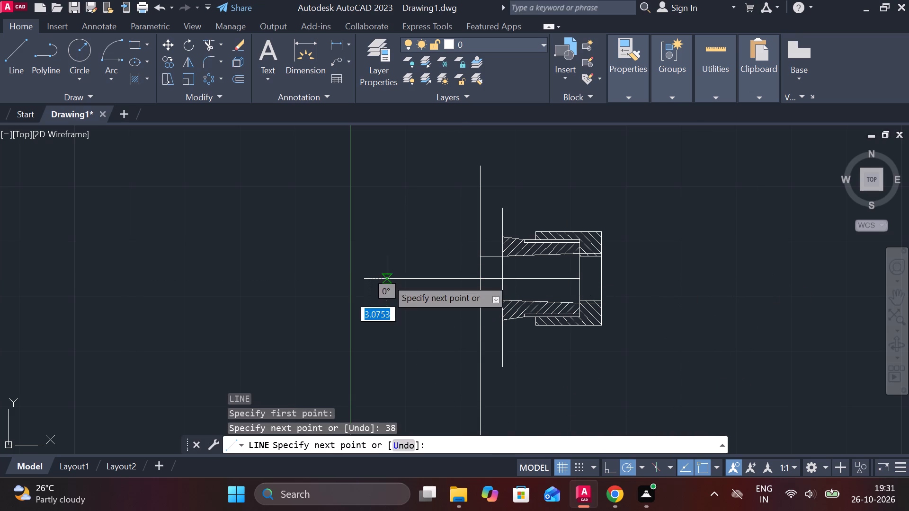
middle_drag(338, 220, 342, 210)
key(Escape)
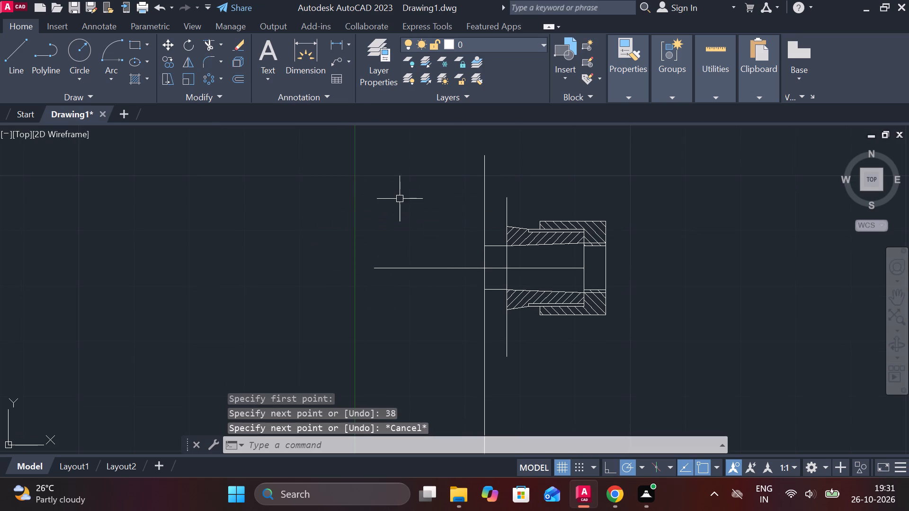
Move the upright nut view so the midpoint of its socket-facing edge sits on the free end of the 38 mm line.
scroll(401, 212, down, 2)
middle_drag(481, 236, 419, 350)
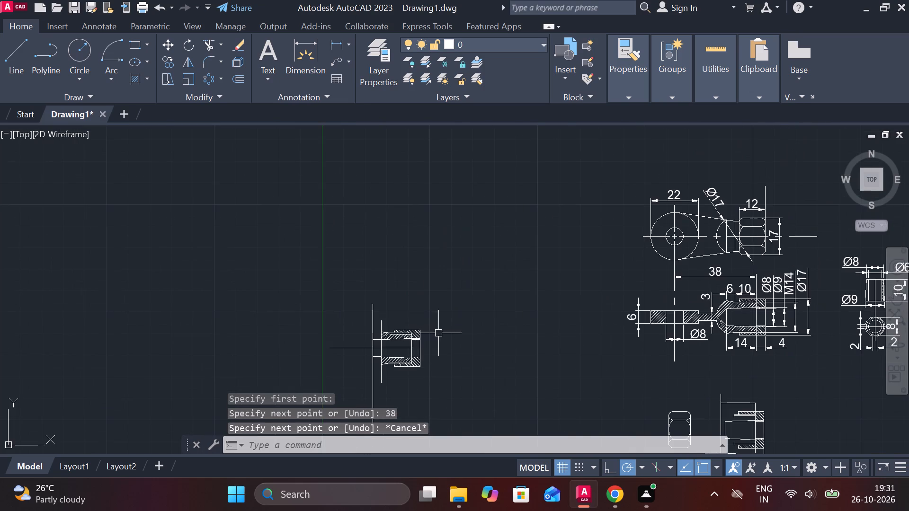
scroll(438, 333, down, 1)
middle_drag(660, 326, 575, 263)
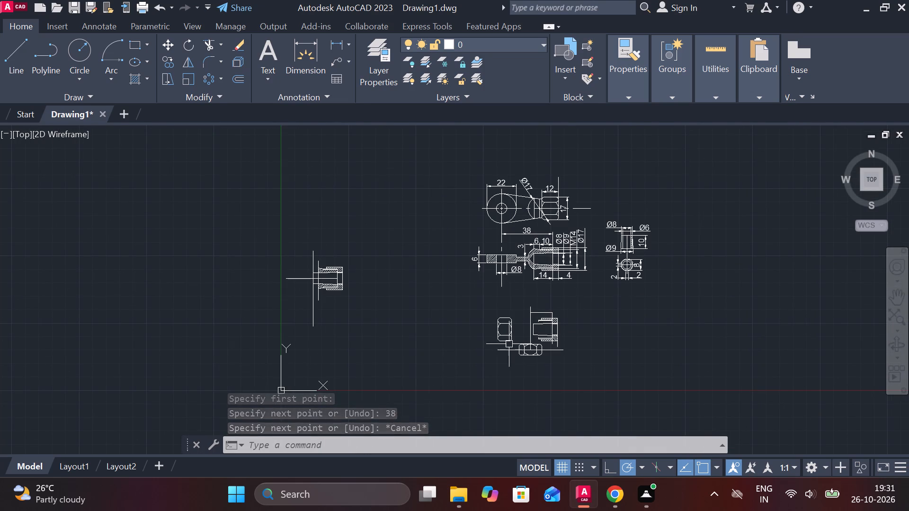
scroll(509, 344, up, 2)
click(458, 269)
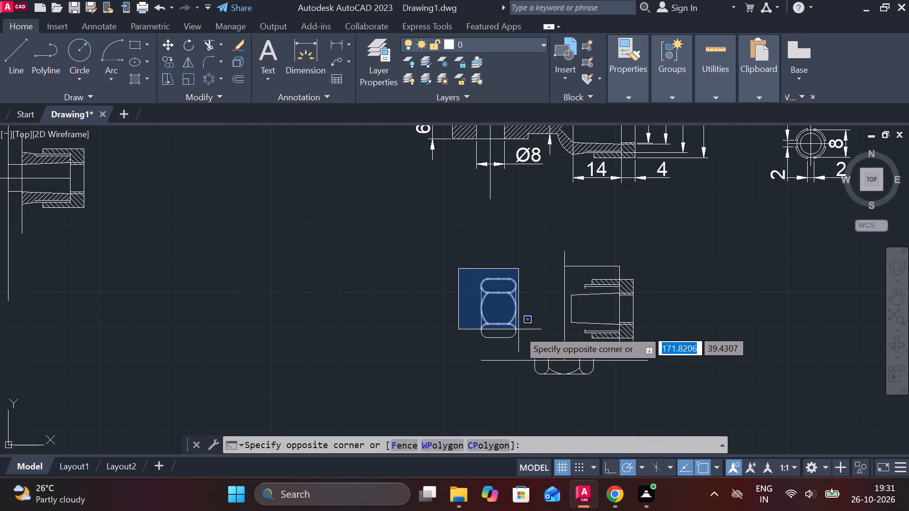
click(524, 342)
key(m)
key(Return)
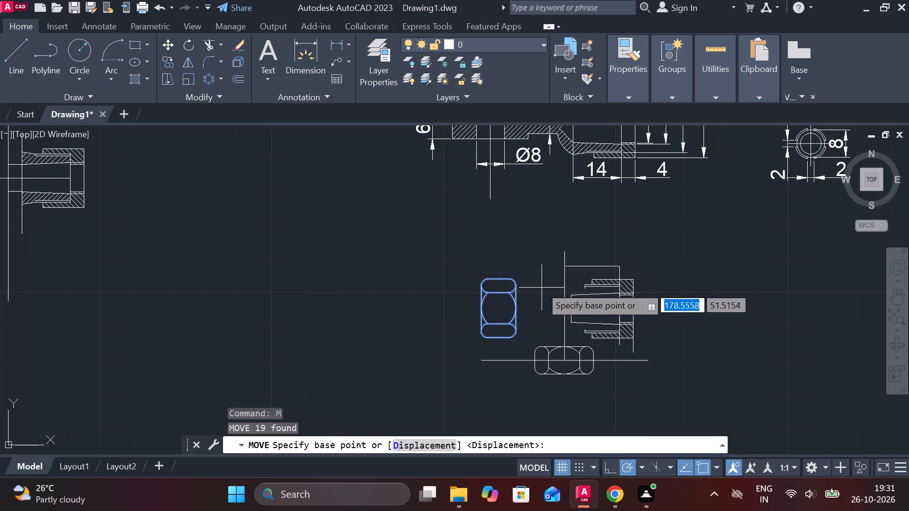
scroll(506, 272, up, 2)
click(534, 362)
scroll(545, 350, down, 1)
middle_drag(416, 299, 779, 359)
scroll(667, 345, down, 2)
scroll(367, 294, up, 3)
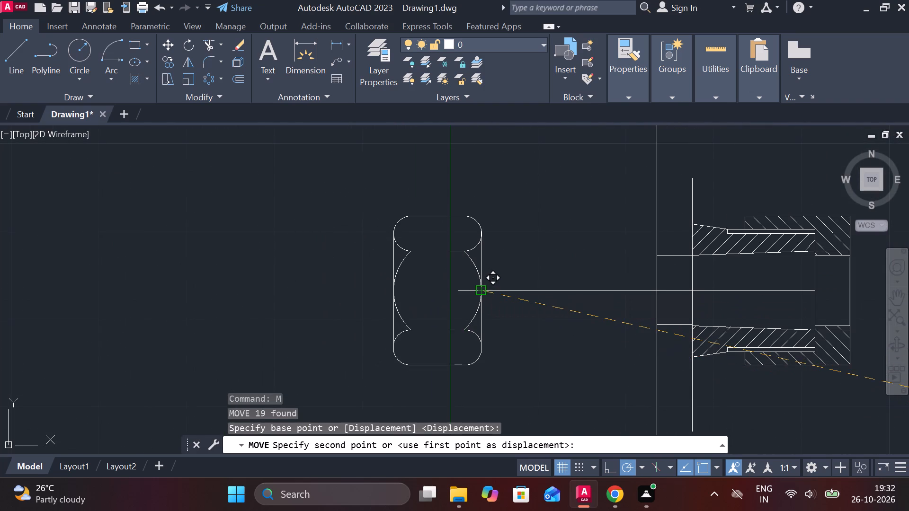
click(482, 290)
middle_drag(539, 295, 484, 285)
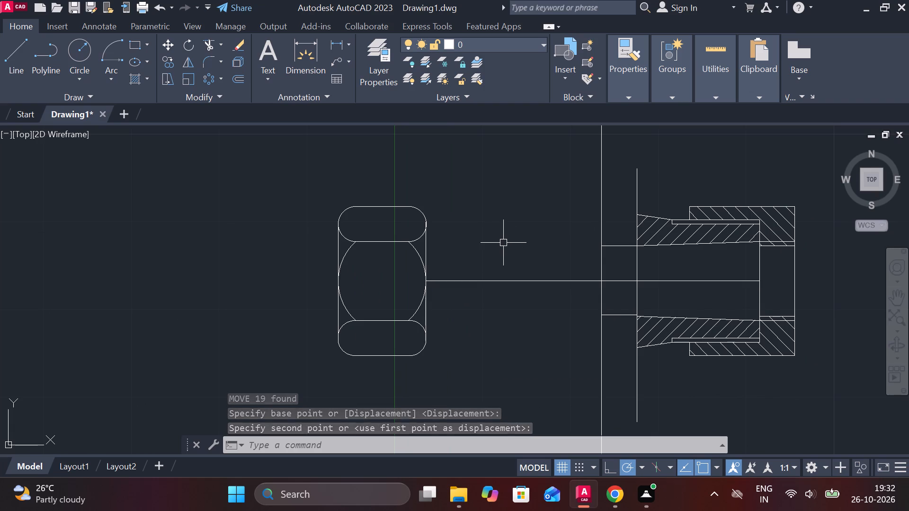
Draw a three-sided collar outline 2 mm deep on the nut's socket-facing edge, spanning between its upper and lower rounded ends.
key(l)
key(Return)
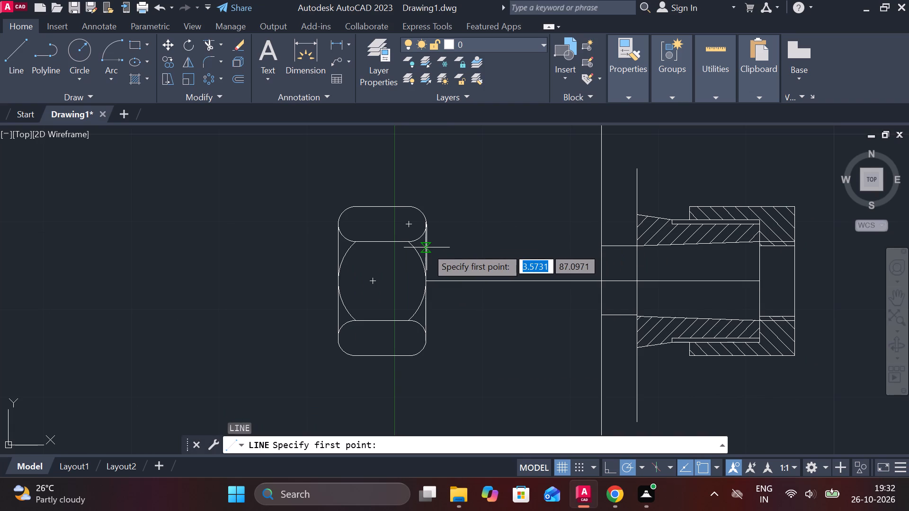
scroll(433, 243, up, 2)
click(415, 200)
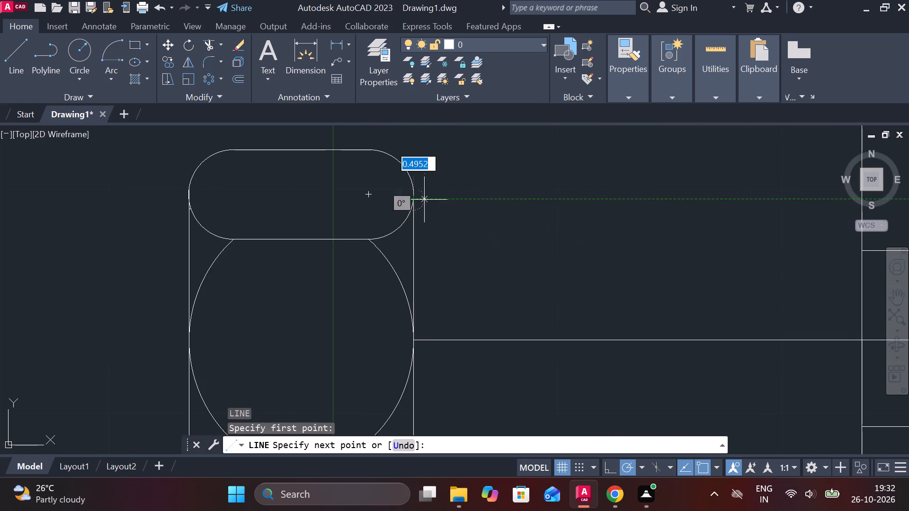
text(4v)
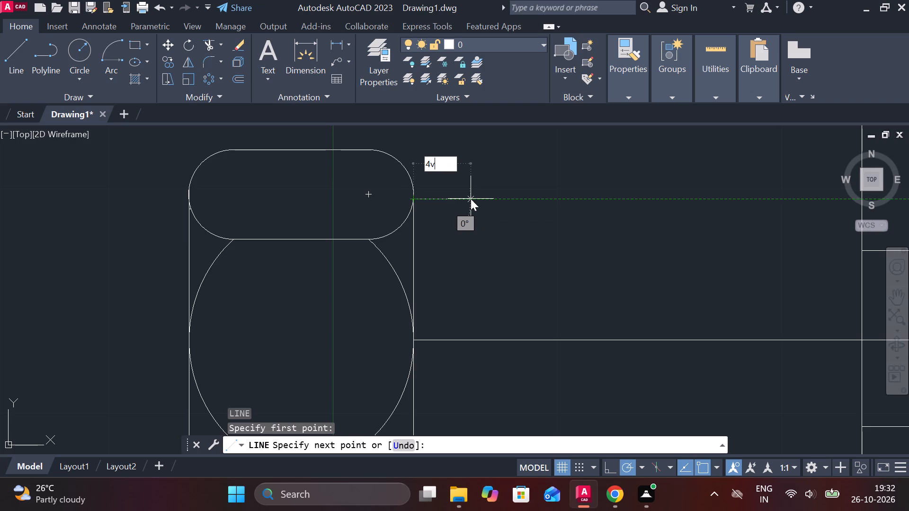
key(BackSpace)
key(Return)
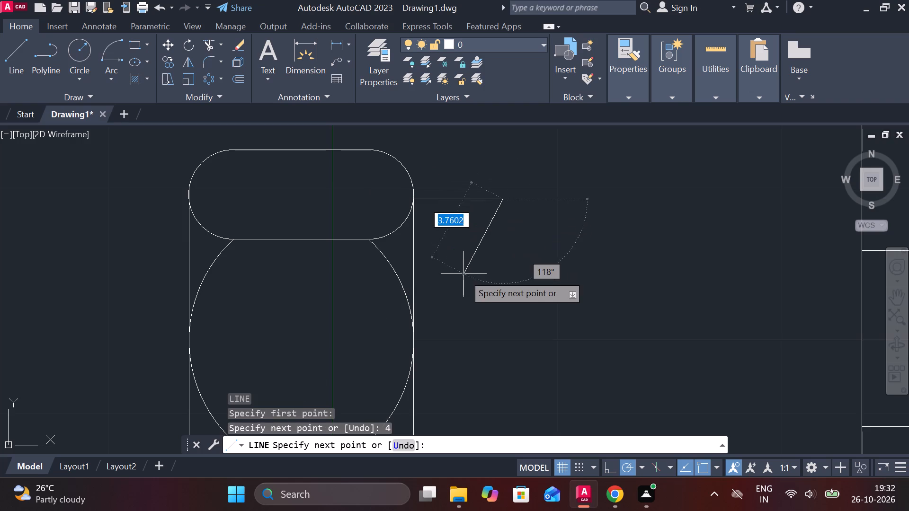
key(ctrl+z)
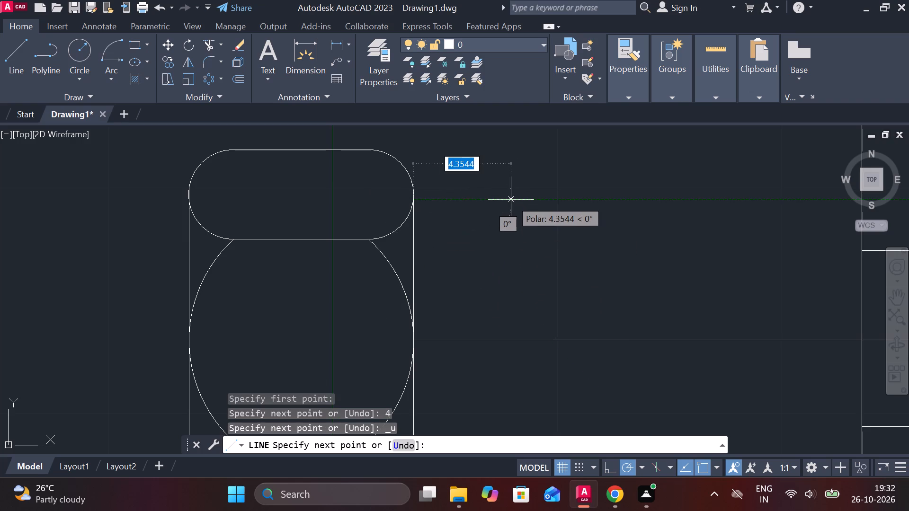
text(2)
key(space)
middle_drag(443, 335, 483, 171)
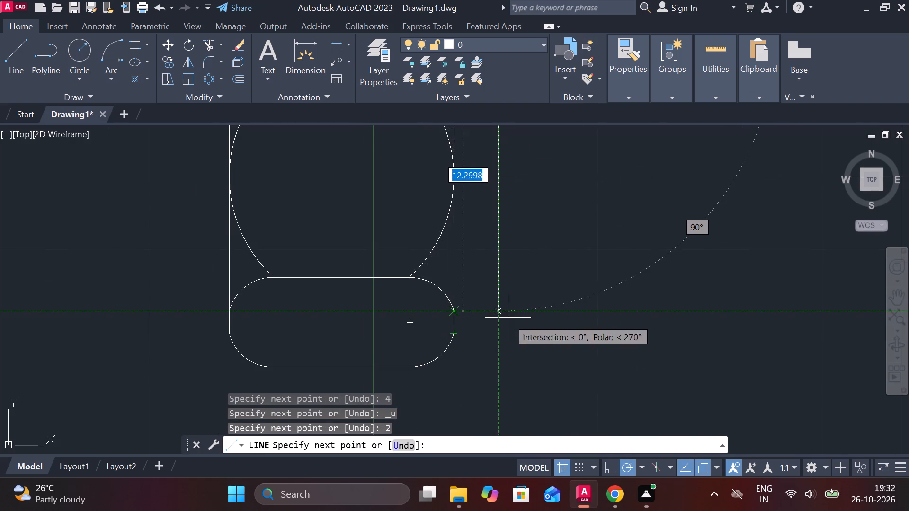
click(495, 317)
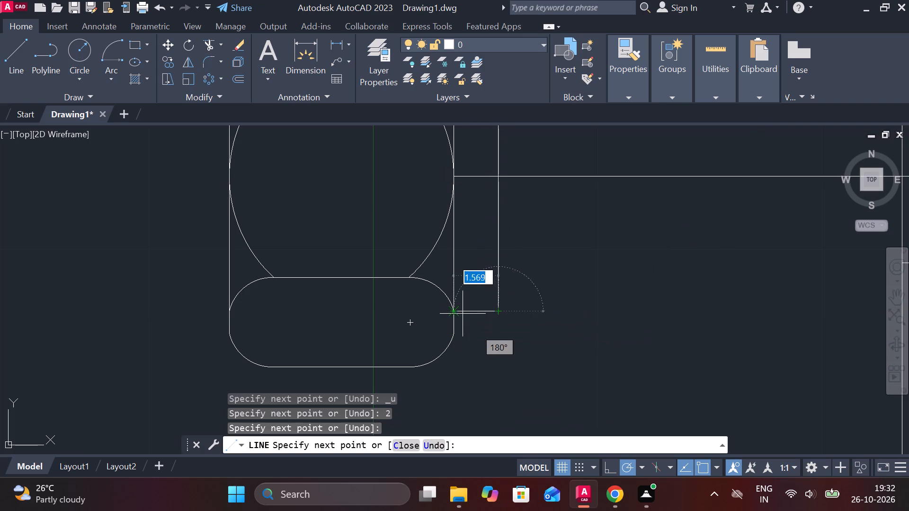
click(445, 310)
key(Escape)
scroll(621, 294, down, 3)
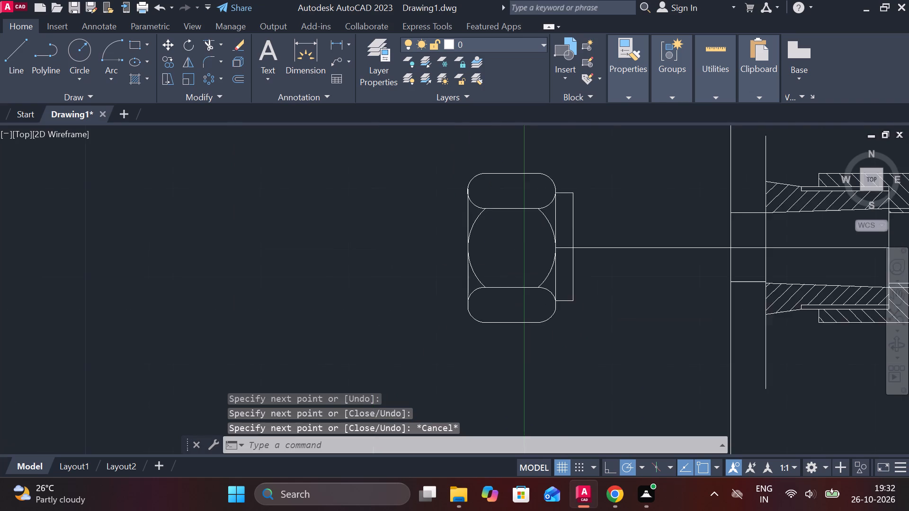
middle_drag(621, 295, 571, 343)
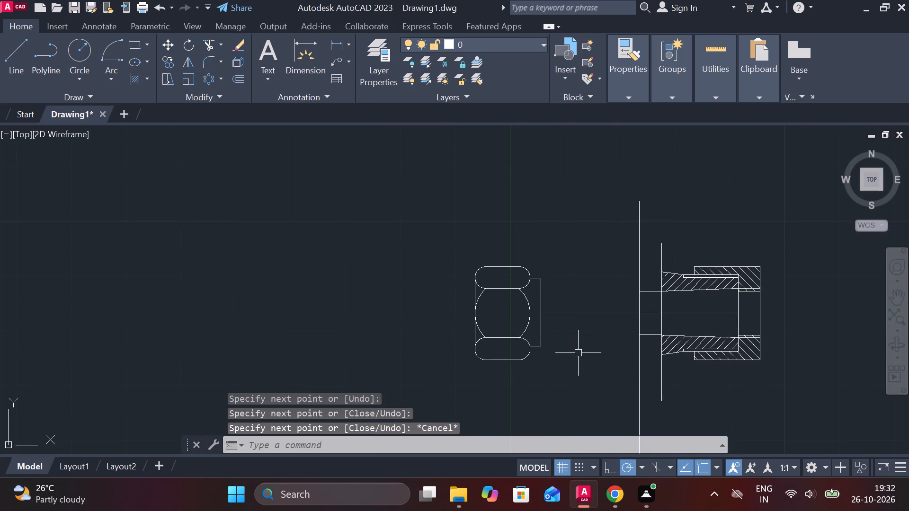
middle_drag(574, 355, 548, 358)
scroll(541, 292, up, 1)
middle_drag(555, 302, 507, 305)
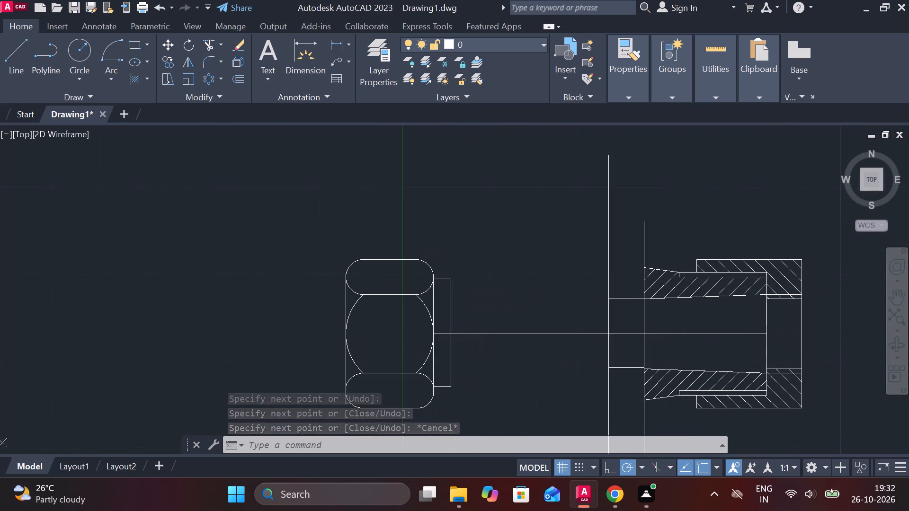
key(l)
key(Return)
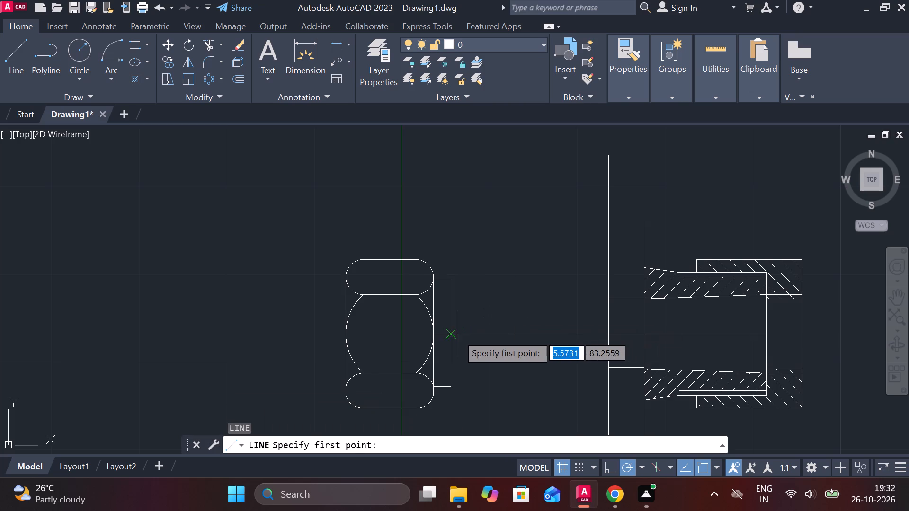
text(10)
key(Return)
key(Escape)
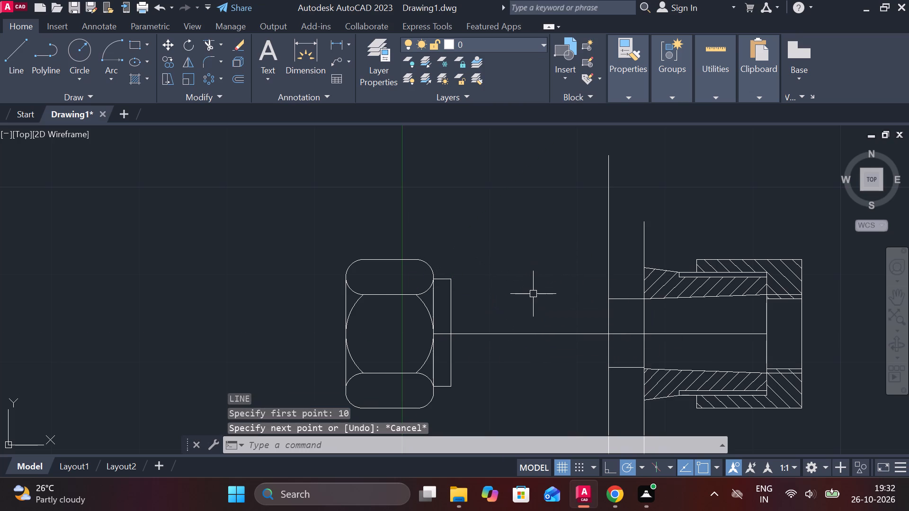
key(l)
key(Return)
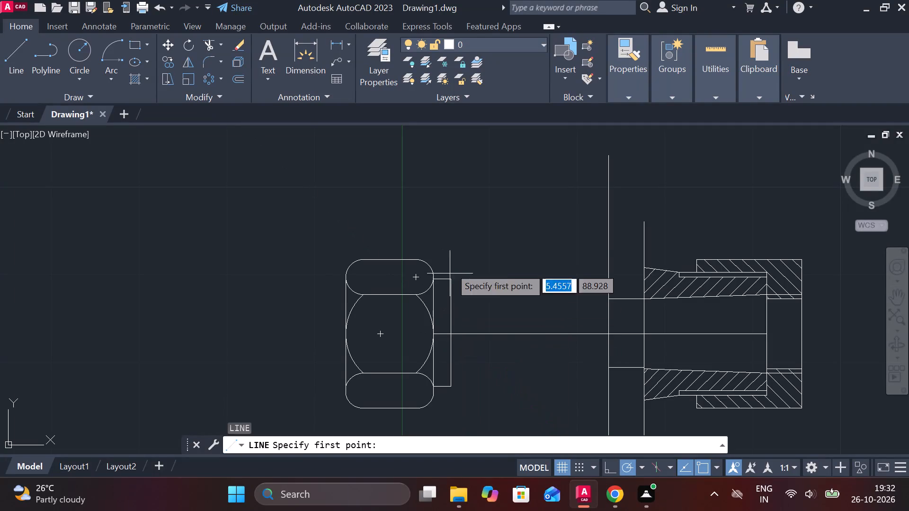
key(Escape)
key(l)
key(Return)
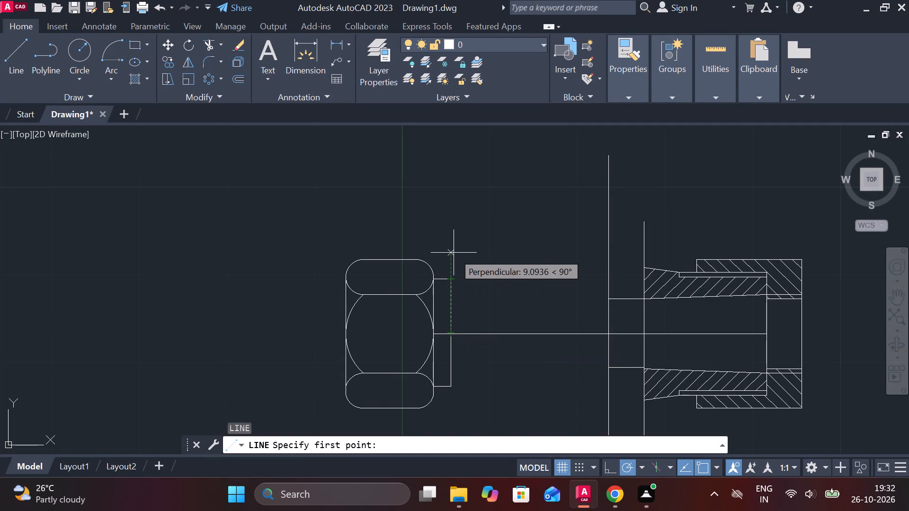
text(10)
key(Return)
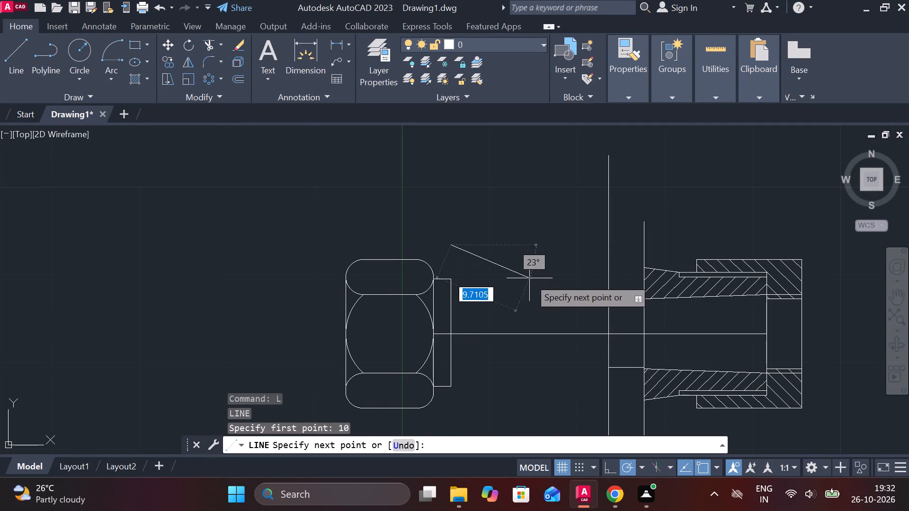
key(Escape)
Draw a line 6 mm up from the collar edge's midpoint, continuing about 36 mm horizontally to the socket's inner end line.
key(l)
key(Return)
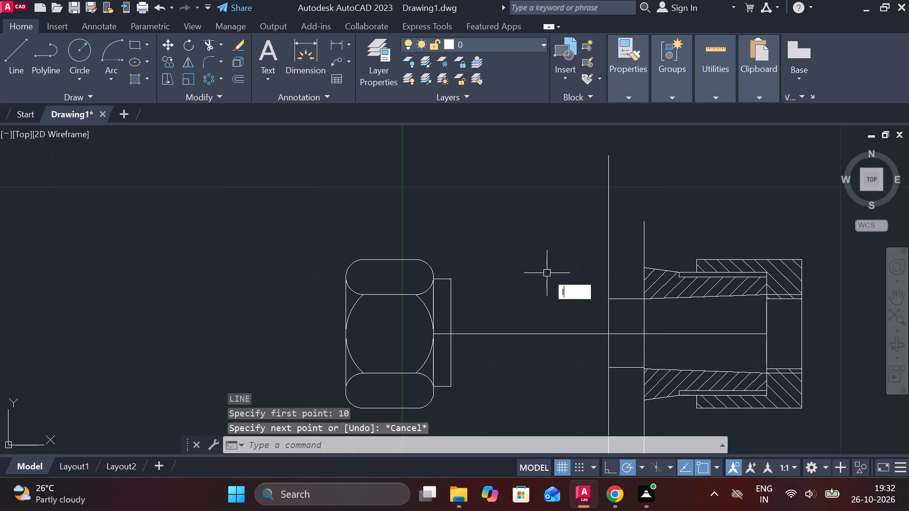
click(459, 329)
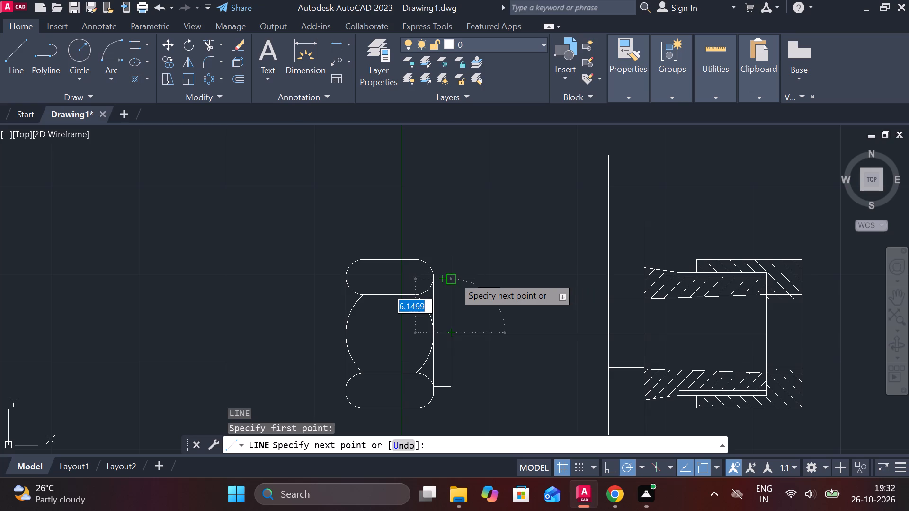
scroll(454, 273, up, 2)
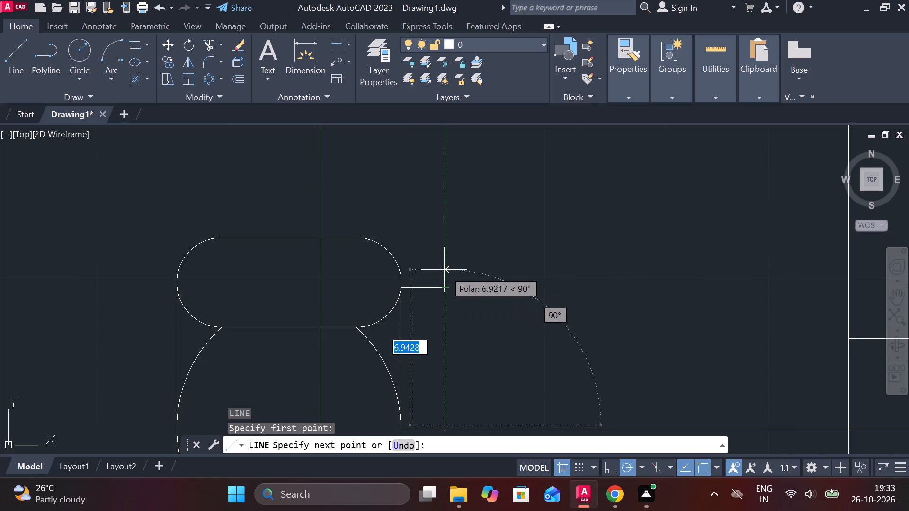
key(6)
key(Return)
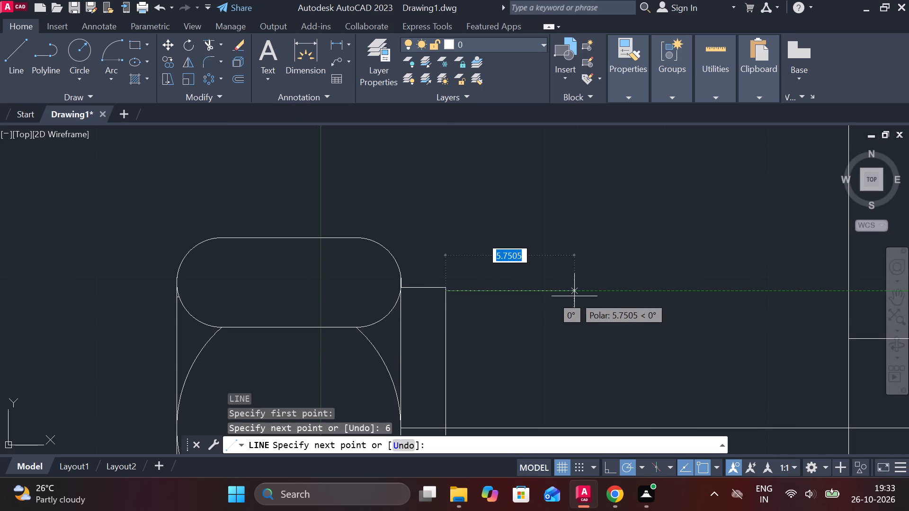
scroll(574, 296, down, 1)
middle_drag(581, 297, 453, 306)
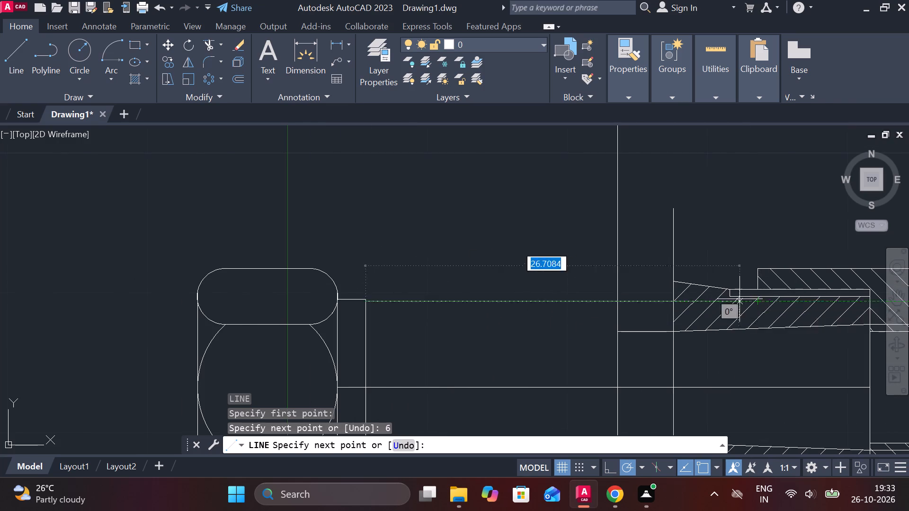
scroll(739, 299, up, 2)
scroll(725, 305, down, 1)
middle_drag(725, 305, 623, 307)
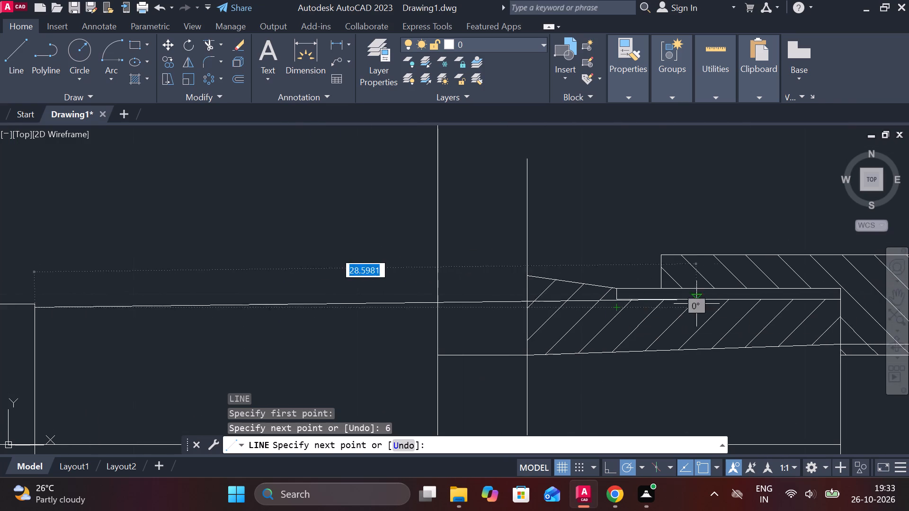
double_click(835, 308)
key(Escape)
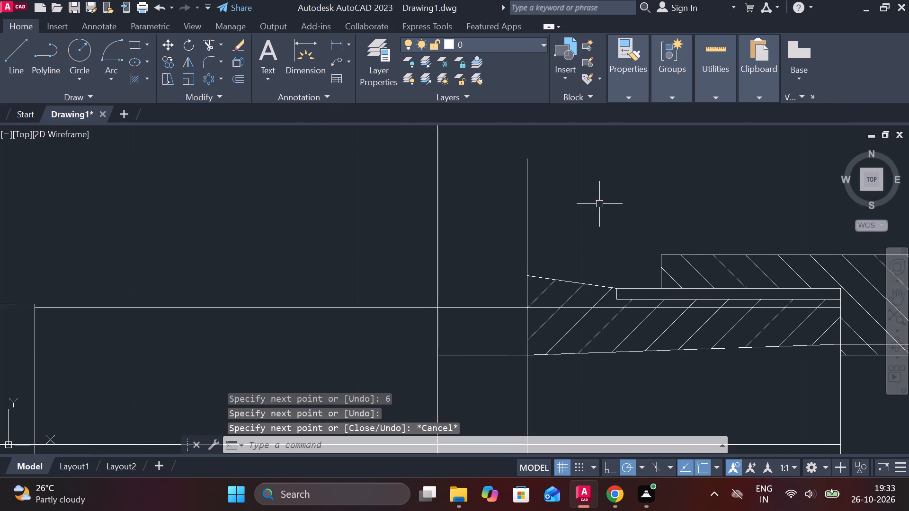
Trim away the sloping outer edge of the socket's upper hatched wall and try trimming its hatch lines.
text(tr)
key(space)
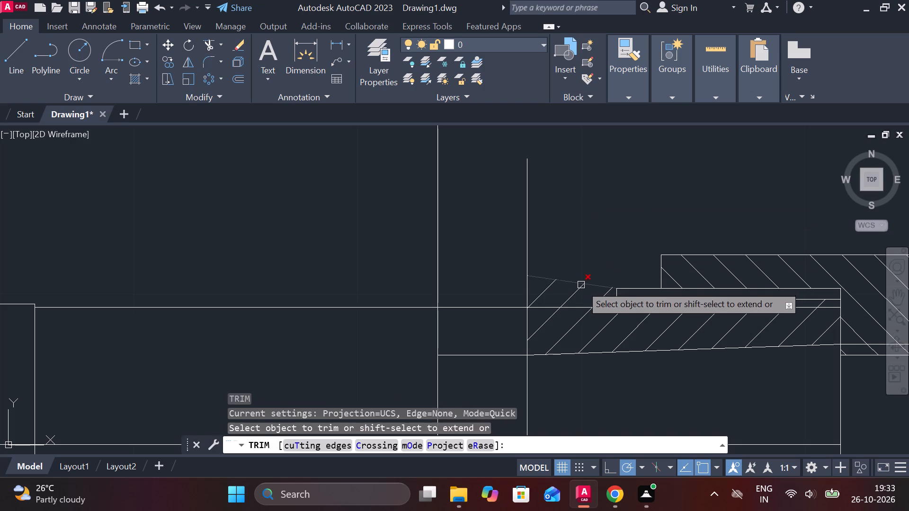
click(581, 285)
click(601, 292)
click(557, 287)
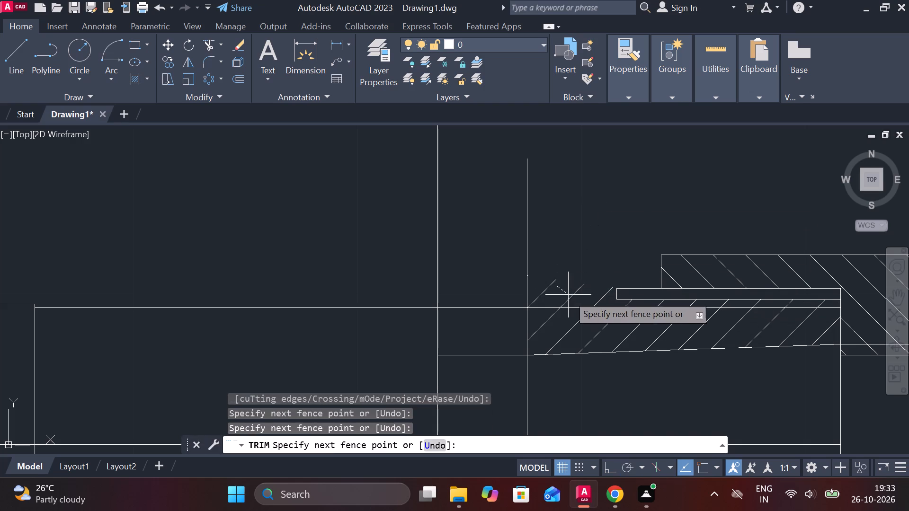
click(580, 297)
click(600, 330)
click(665, 330)
key(Escape)
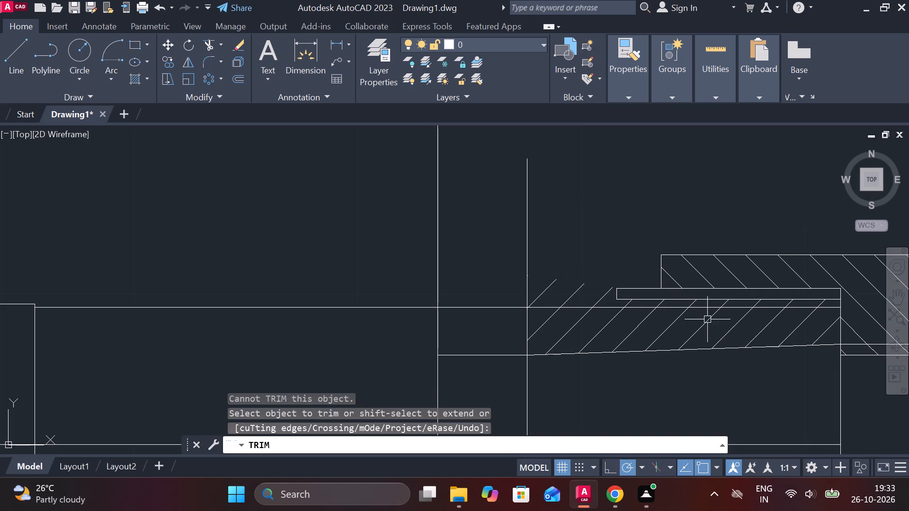
Erase the hatch of the socket's upper inner wall.
click(701, 319)
click(676, 328)
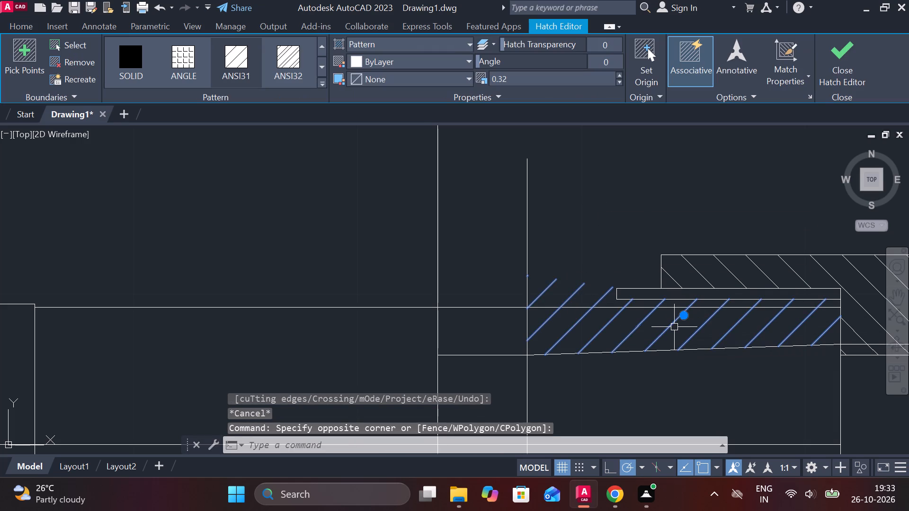
text(e)
key(space)
scroll(674, 327, down, 1)
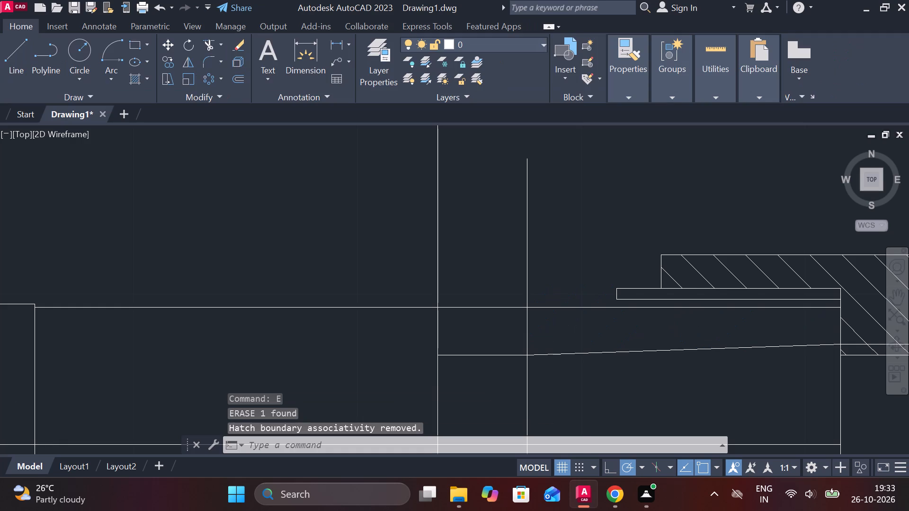
key(Escape)
Trim off both vertical construction lines above the new horizontal line.
text(tr)
key(space)
drag(632, 210, 397, 268)
scroll(642, 188, down, 2)
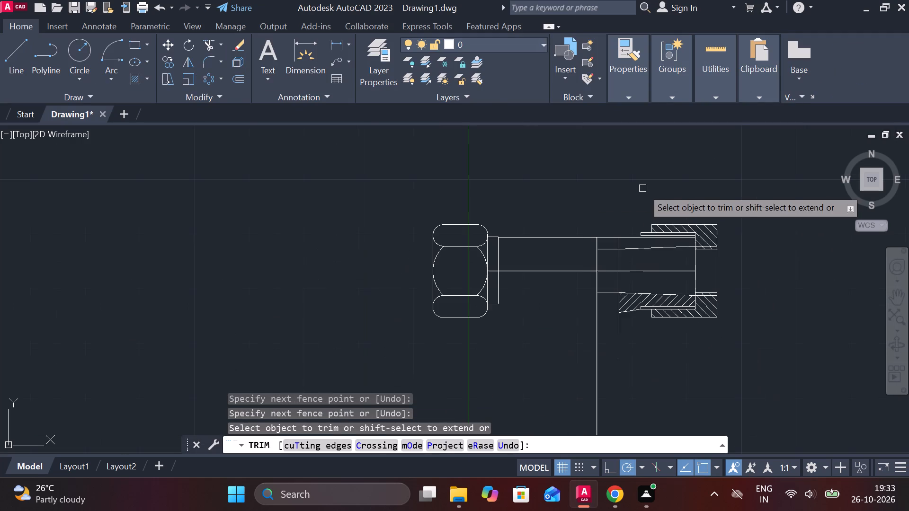
key(Escape)
Mirror the shank's upper horizontal line about the horizontal centre axis, keeping the original line.
click(528, 240)
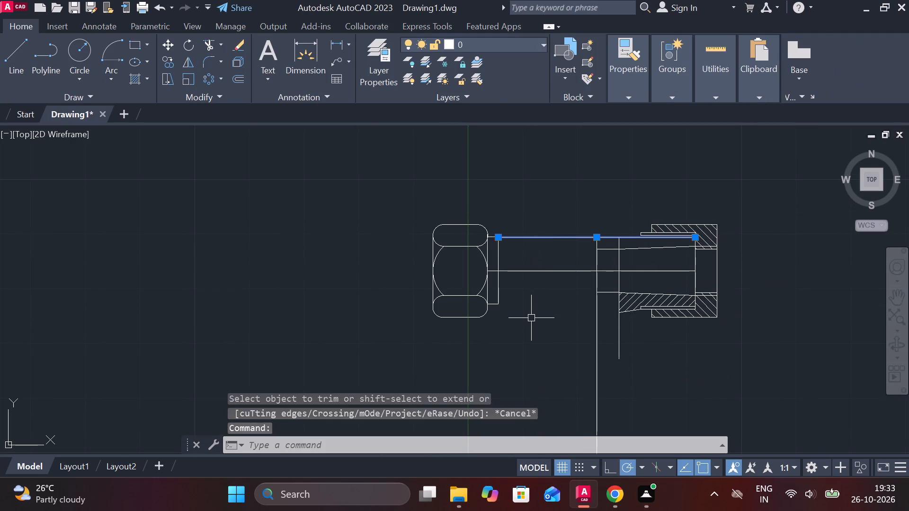
text(mi)
key(Return)
click(494, 271)
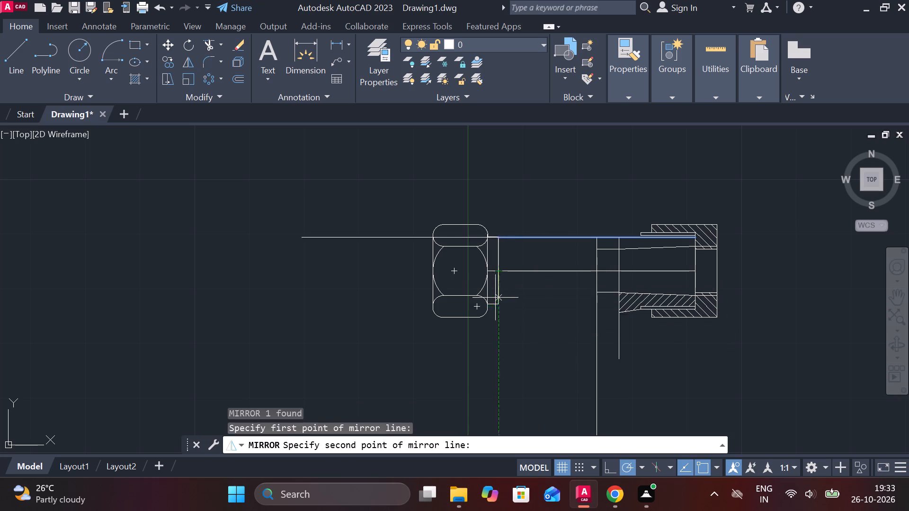
click(691, 271)
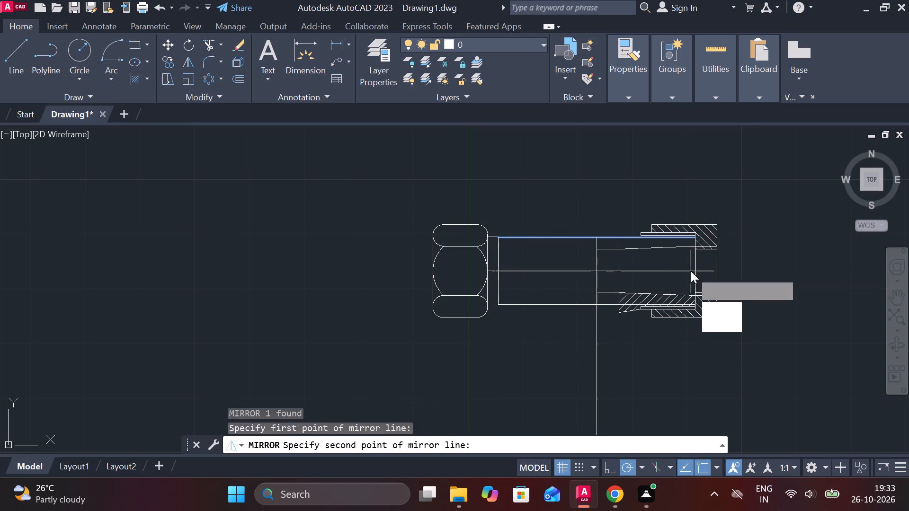
drag(727, 323, 691, 271)
Erase the sloping outer edge and the hatch of the socket's lower inner wall.
middle_drag(587, 312, 516, 317)
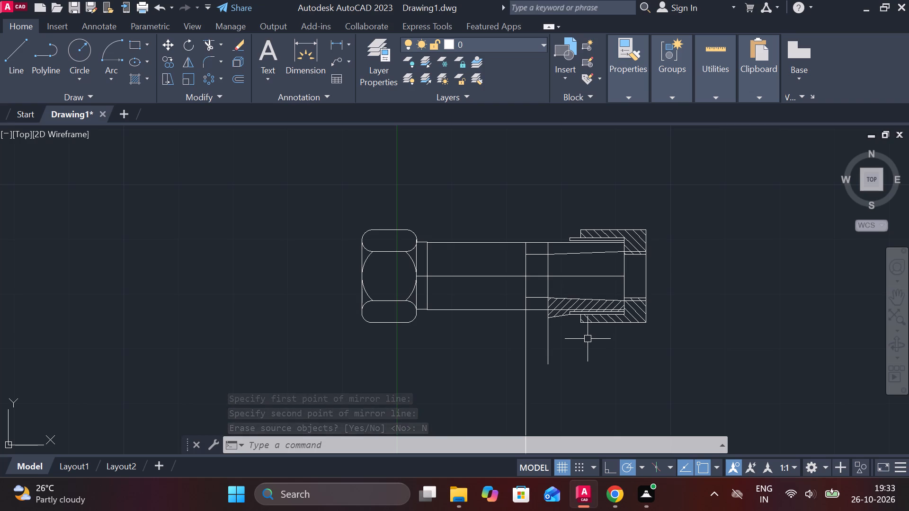
middle_drag(569, 366, 562, 328)
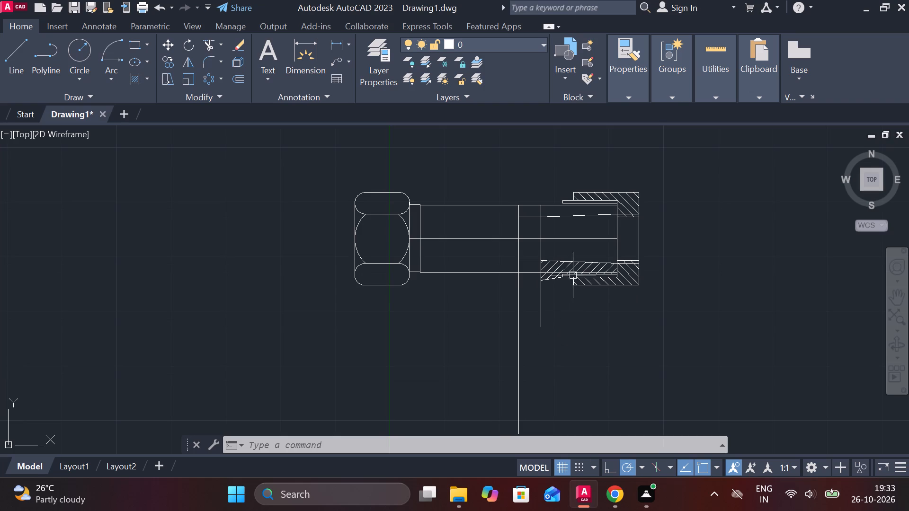
scroll(553, 268, up, 3)
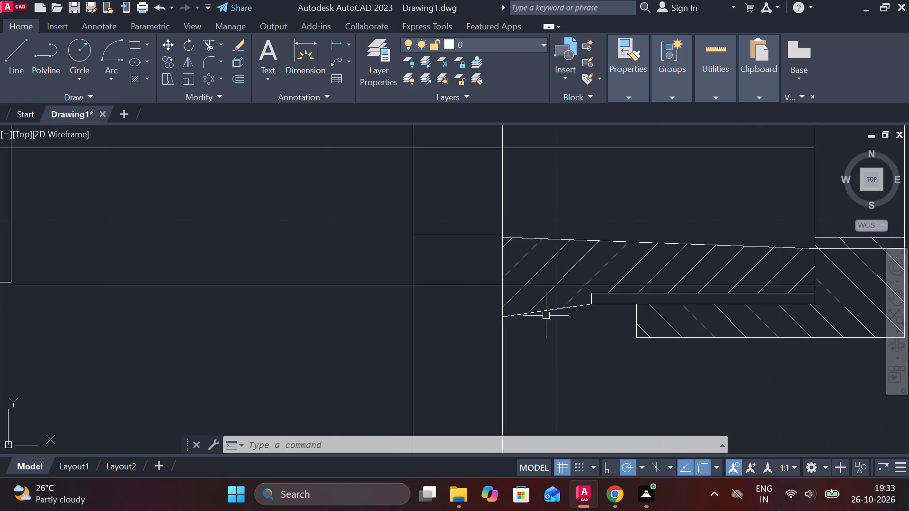
click(535, 311)
key(e)
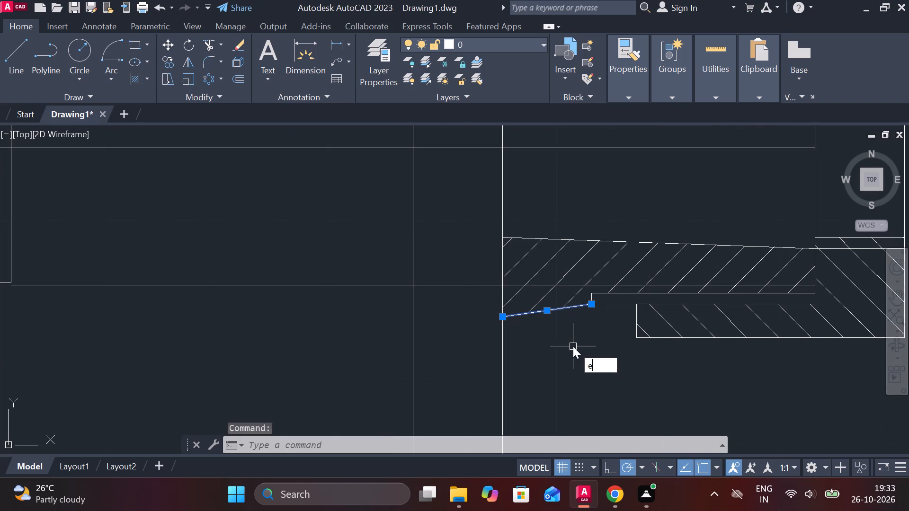
key(space)
click(561, 262)
click(608, 271)
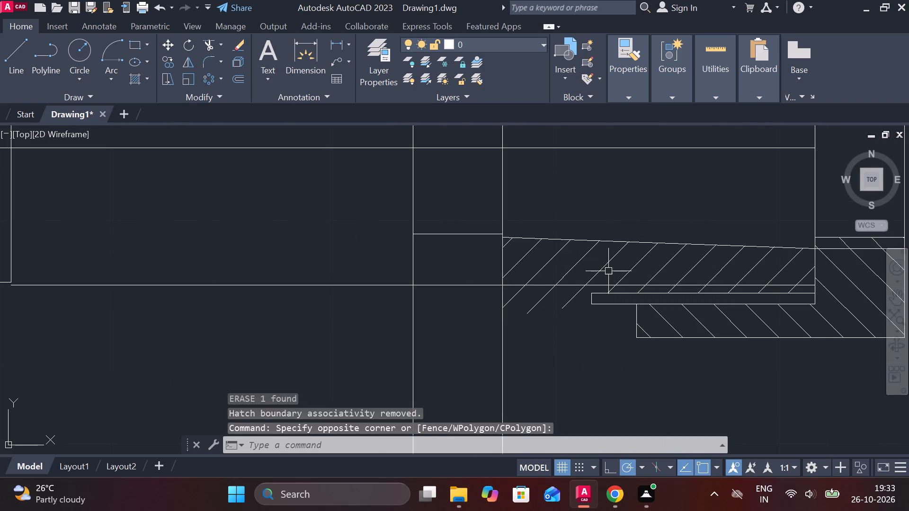
click(596, 269)
text(e)
key(space)
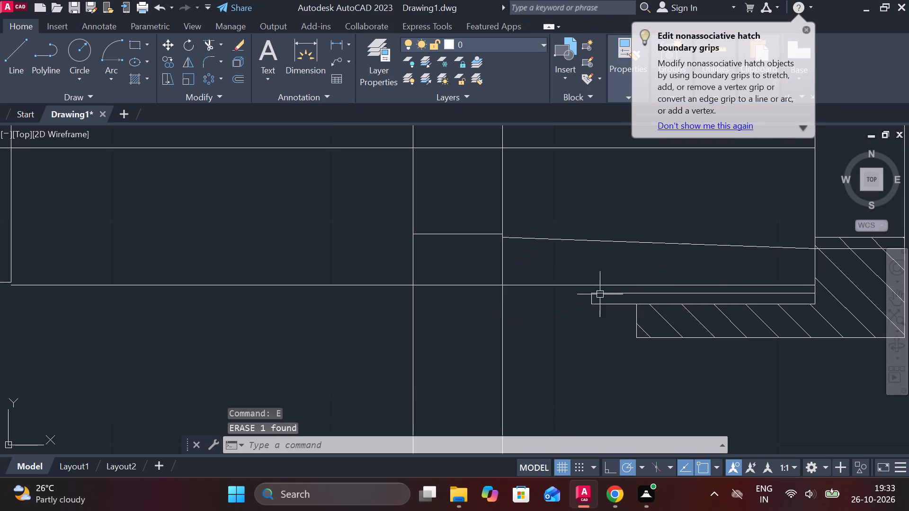
Erase the short horizontal bore line between the two vertical construction lines in the lower half.
scroll(524, 293, down, 2)
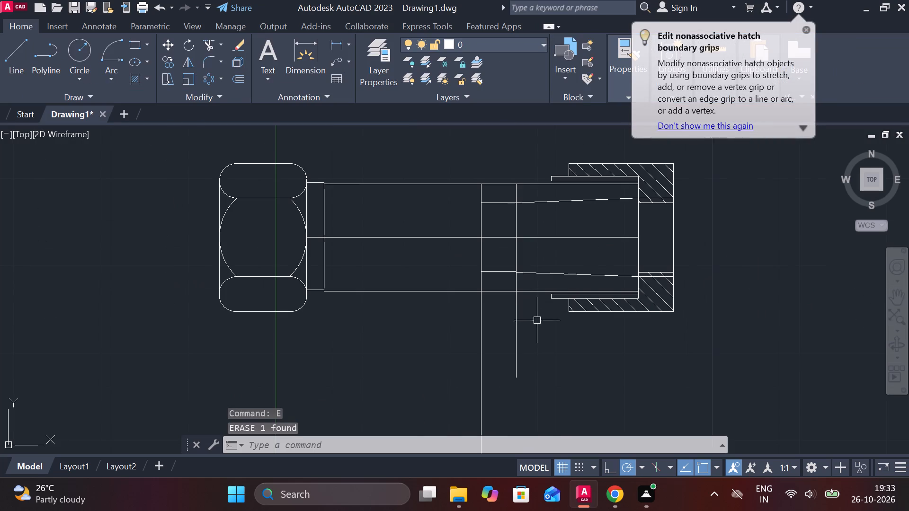
middle_click(537, 320)
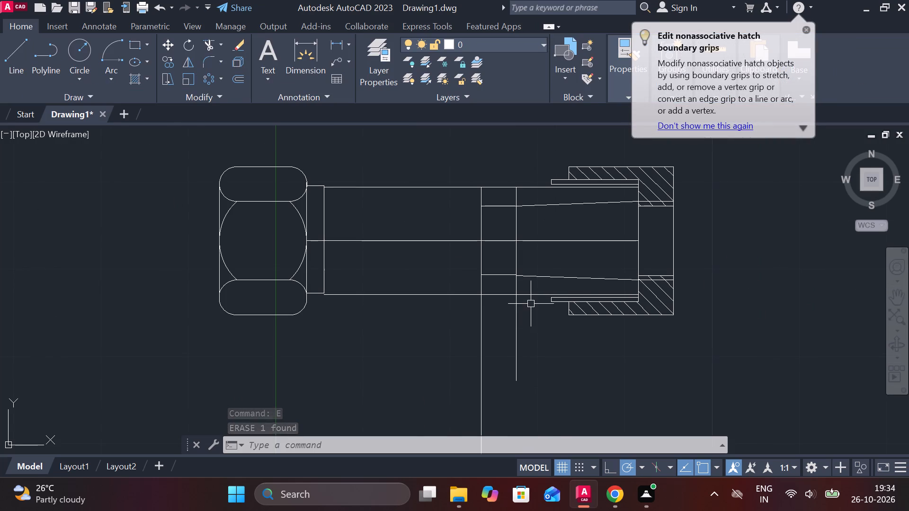
scroll(531, 296, up, 3)
middle_drag(508, 274, 535, 370)
scroll(539, 294, down, 1)
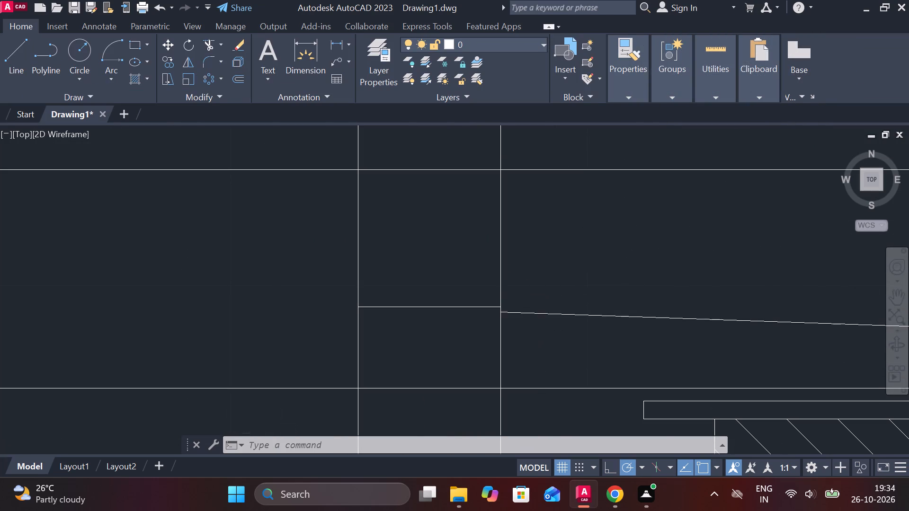
middle_drag(540, 294, 533, 352)
click(481, 361)
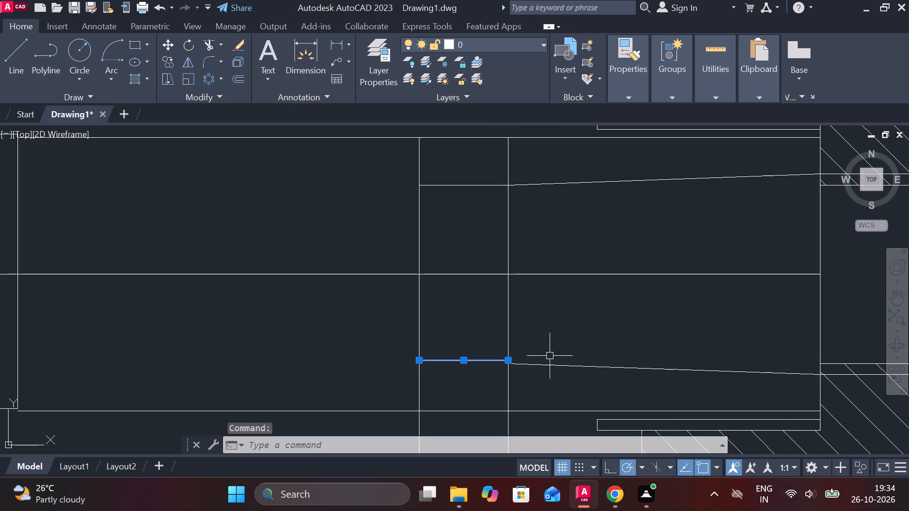
text(e)
key(space)
Draw a horizontal line from the lower taper line's inner end past the shank-side vertical construction line and trim off the overshoot.
key(l)
key(Return)
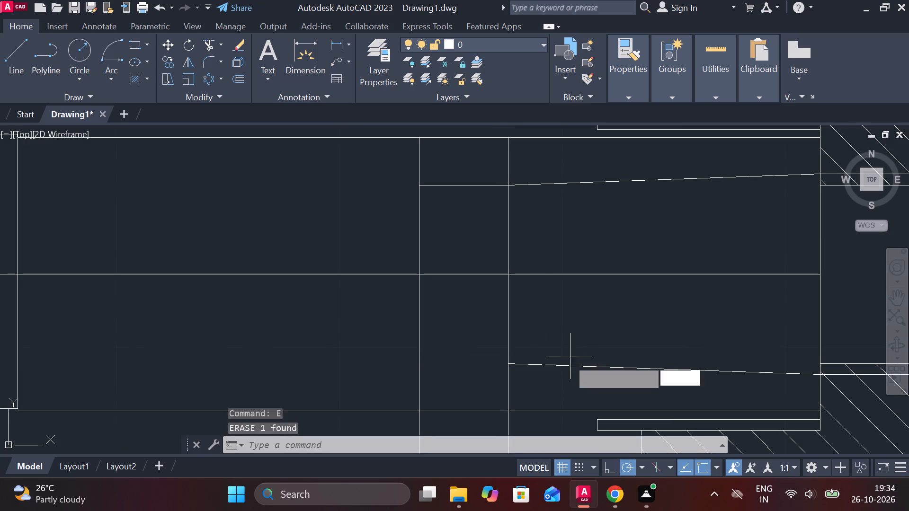
click(504, 364)
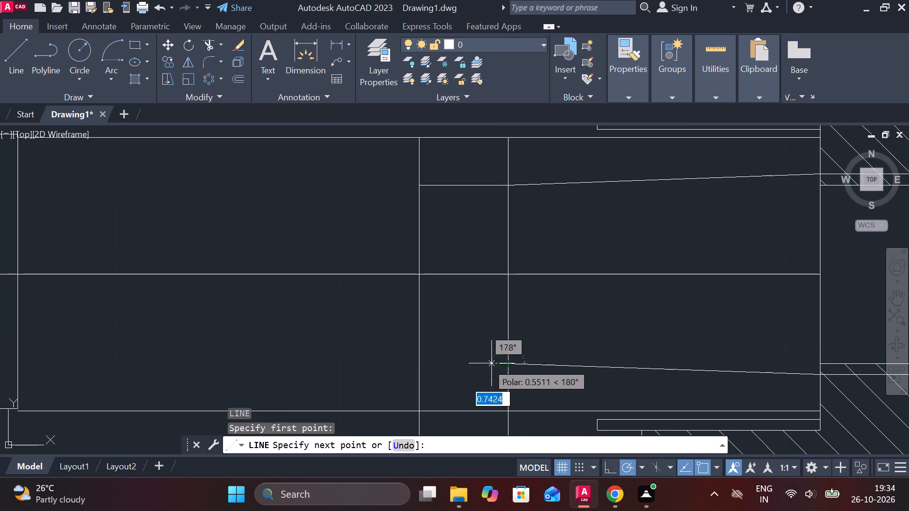
click(424, 362)
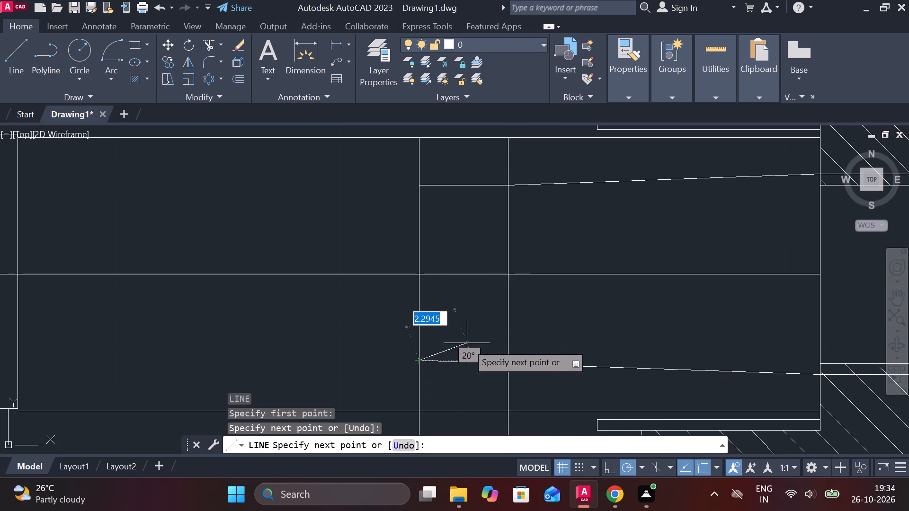
key(ctrl+z)
middle_drag(430, 350, 485, 321)
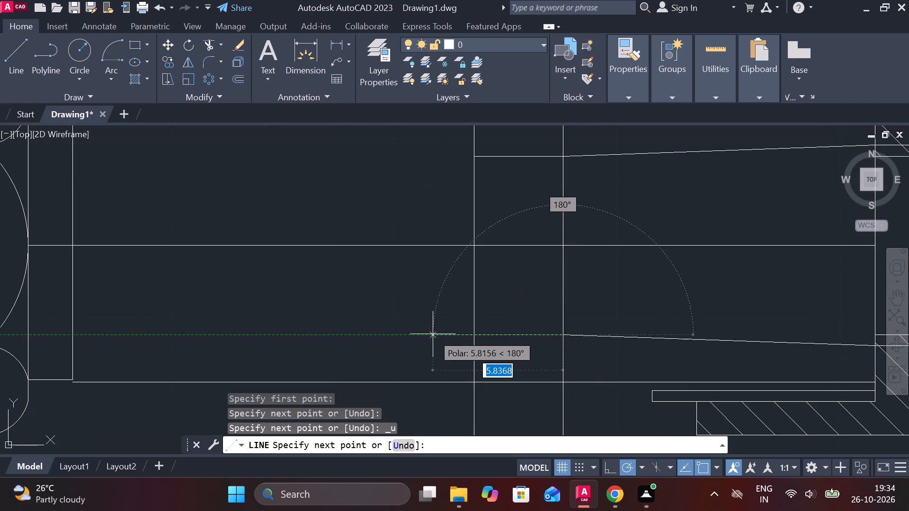
click(432, 334)
key(Escape)
text(tr)
key(space)
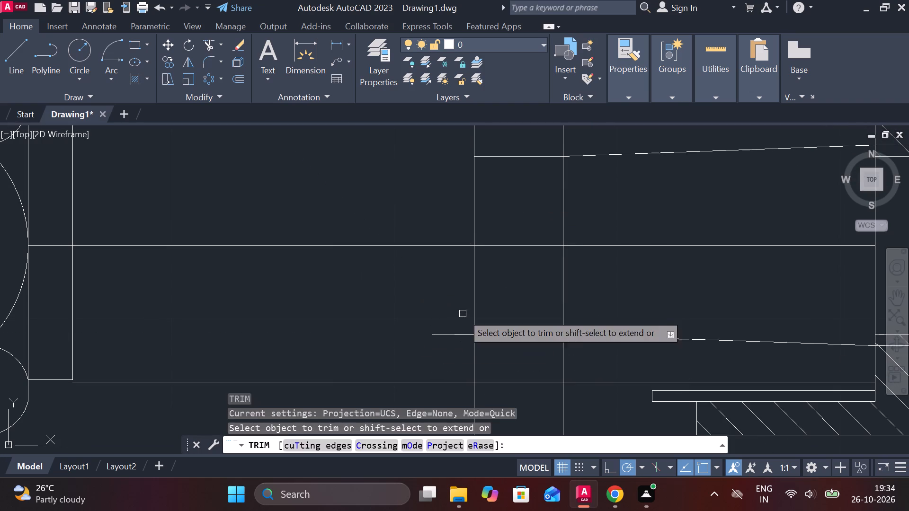
drag(465, 306, 442, 346)
scroll(493, 341, down, 2)
key(Escape)
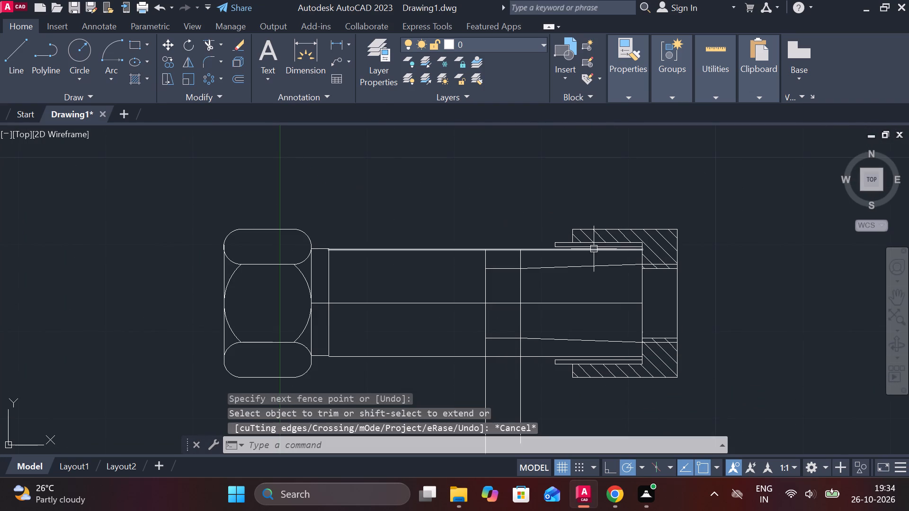
Hatch the upper and lower inner wall areas on both sides of the vertical line where the taper starts.
click(131, 75)
click(548, 250)
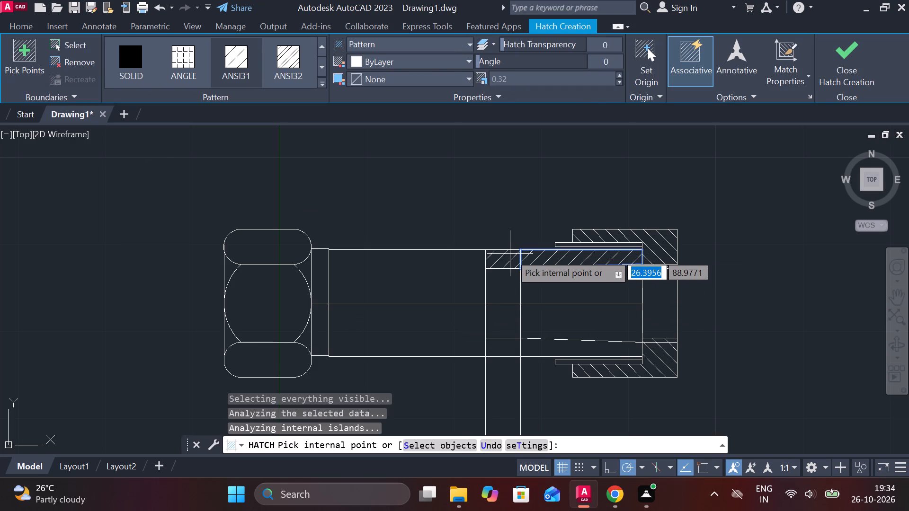
click(510, 254)
click(505, 350)
click(543, 349)
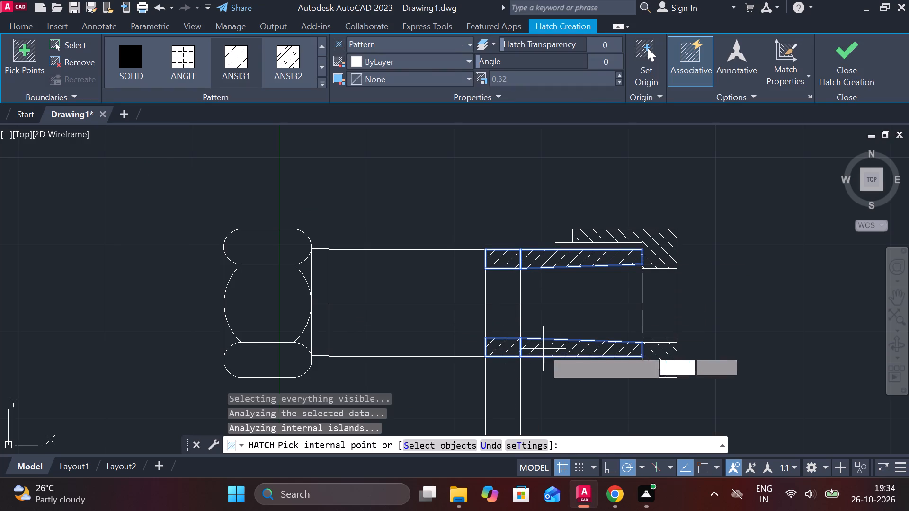
click(843, 60)
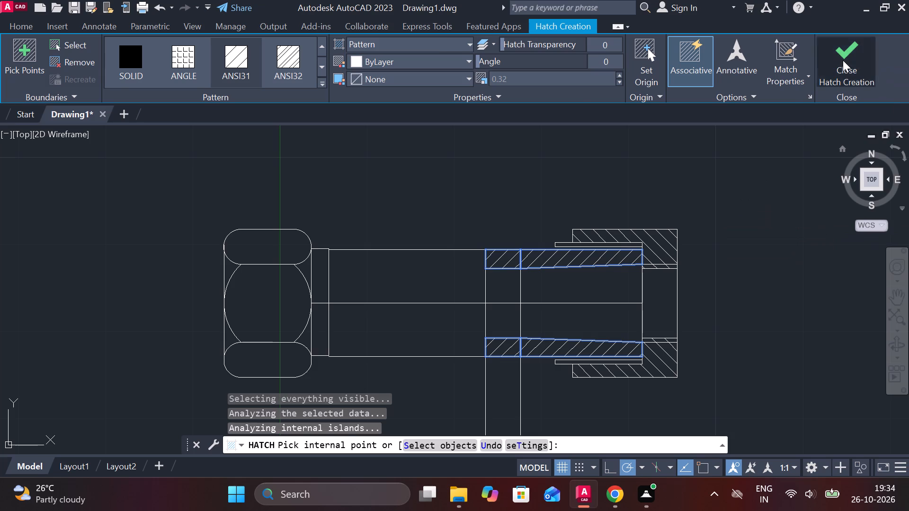
Erase the upper thin strip's inner horizontal line and extend its short end edge to the shank's upper line.
scroll(516, 216, up, 2)
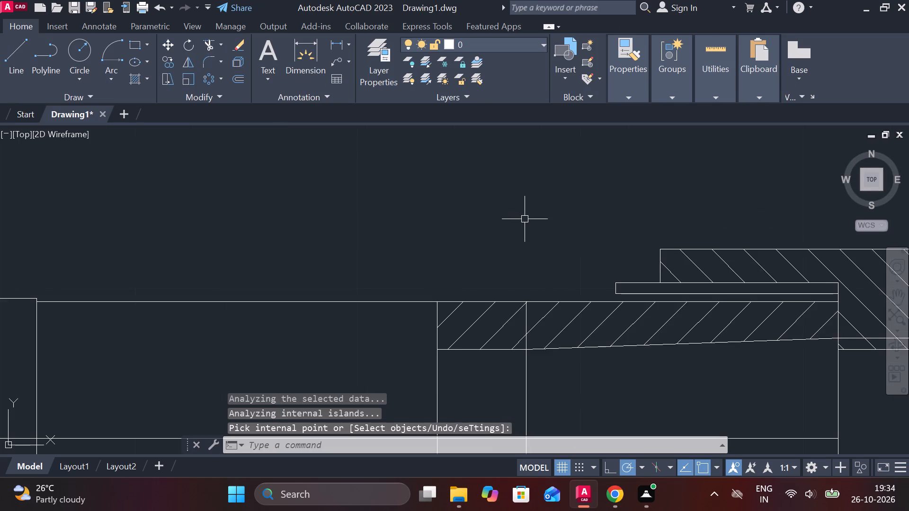
middle_drag(510, 220, 402, 217)
click(549, 289)
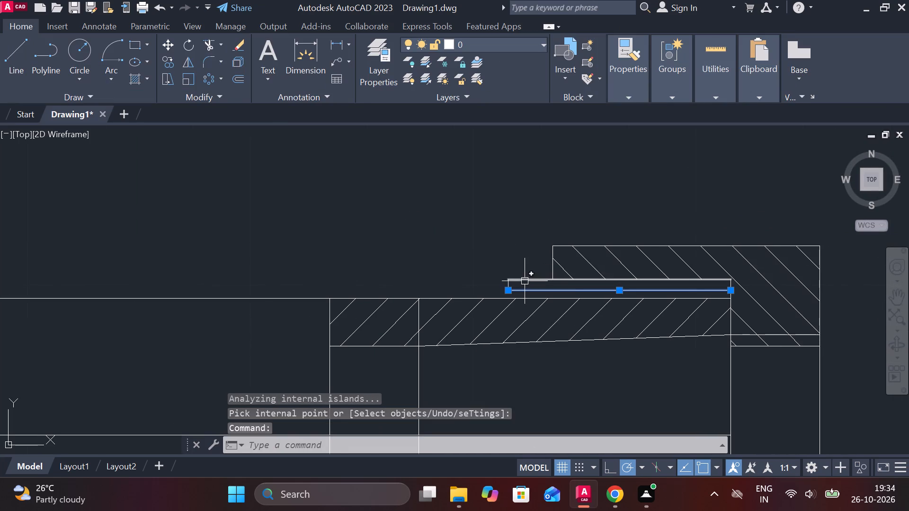
key(e)
key(space)
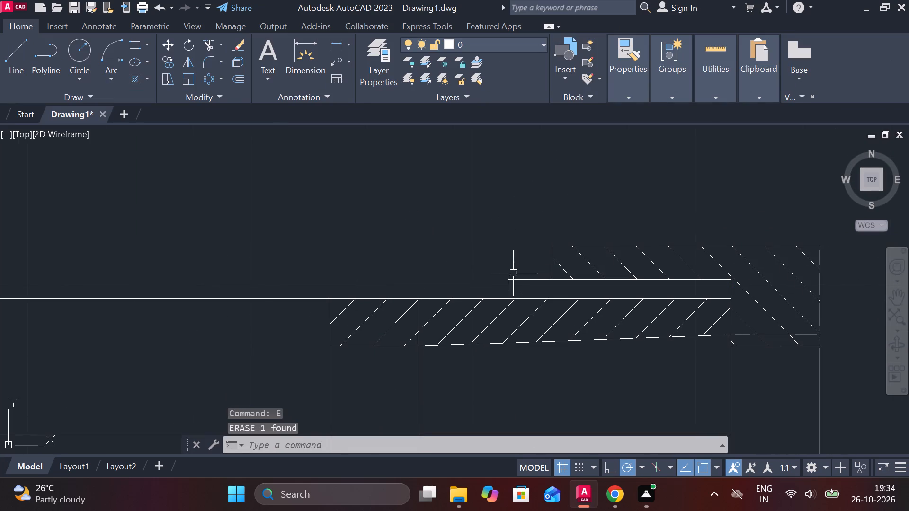
text(ex)
key(space)
click(508, 284)
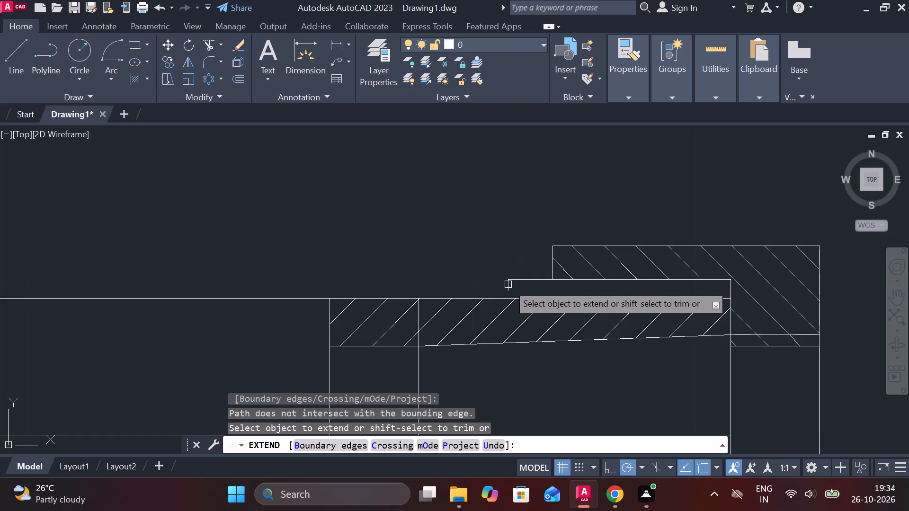
click(509, 286)
scroll(508, 273, down, 1)
middle_drag(546, 358, 497, 199)
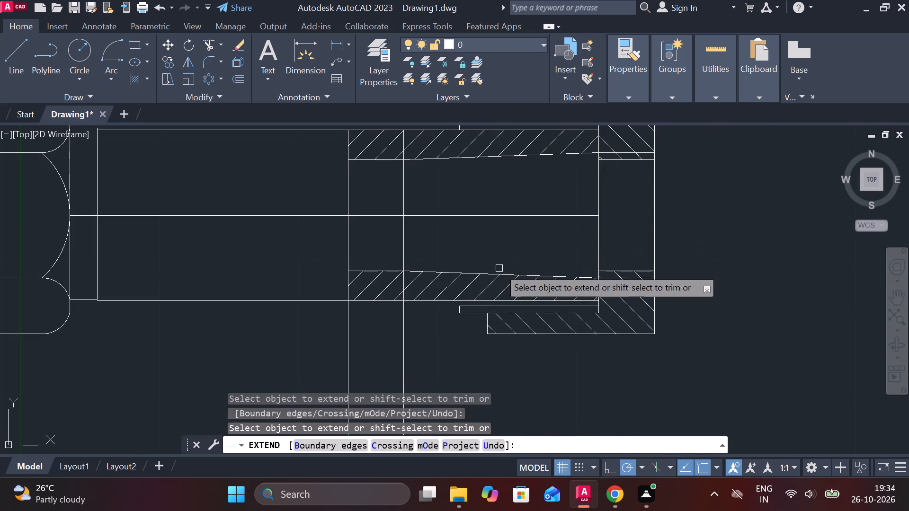
scroll(464, 343, up, 1)
key(Escape)
Connect the lower thin strip's end edge up to the shank's lower line and erase the strip's inner horizontal line.
middle_drag(465, 319, 471, 323)
key(l)
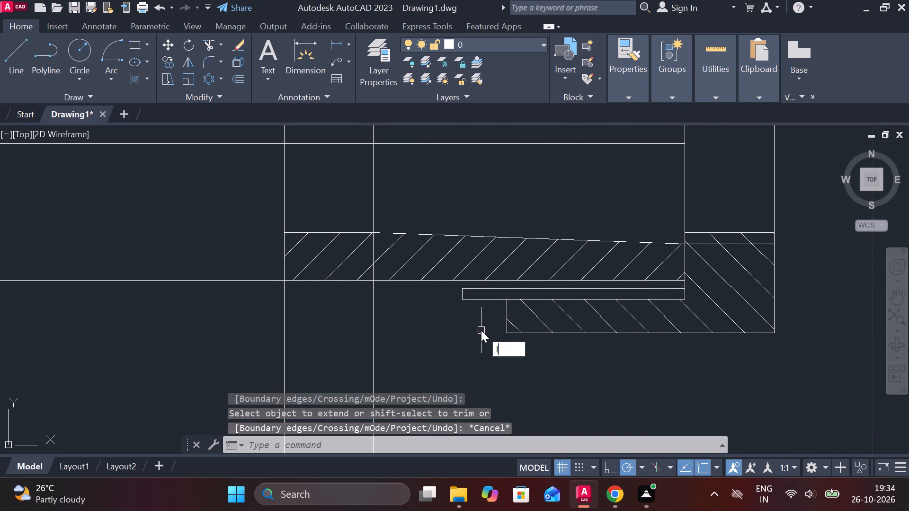
key(Return)
scroll(433, 297, up, 3)
middle_drag(435, 309, 414, 367)
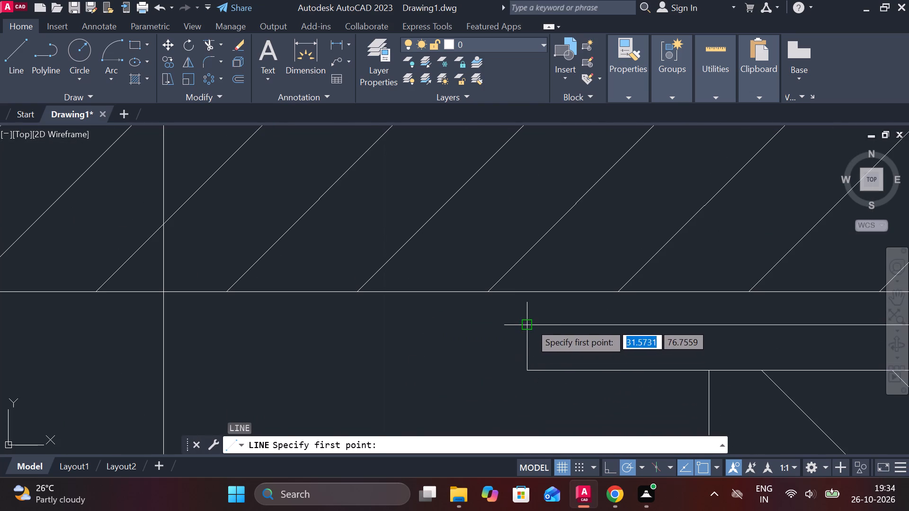
click(529, 323)
click(529, 291)
key(Escape)
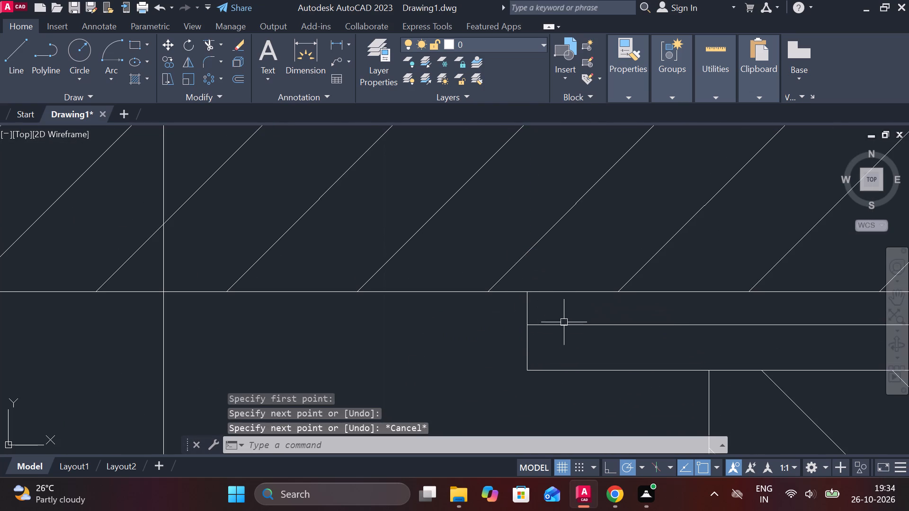
click(564, 323)
text(e)
key(space)
Trim the vertical line at the taper start below the shank and through both hatched walls, keeping only the part inside the bore.
scroll(565, 323, down, 2)
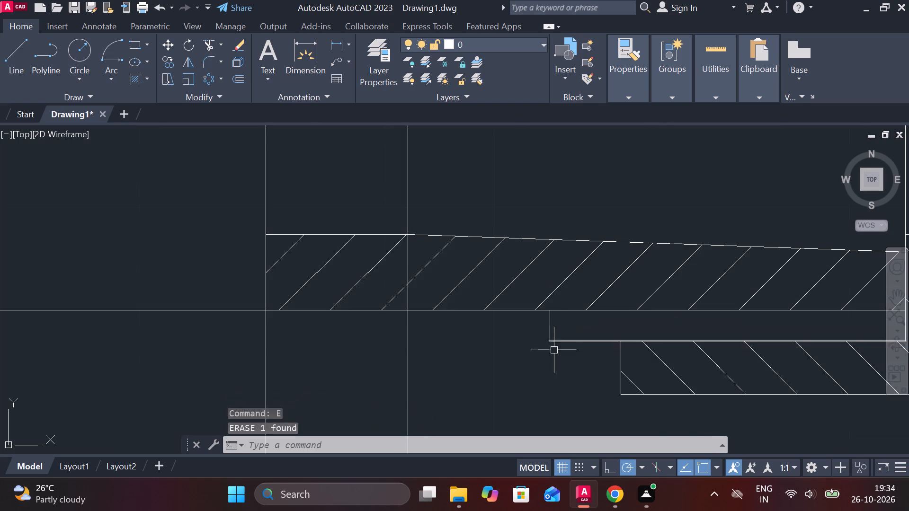
scroll(554, 350, down, 3)
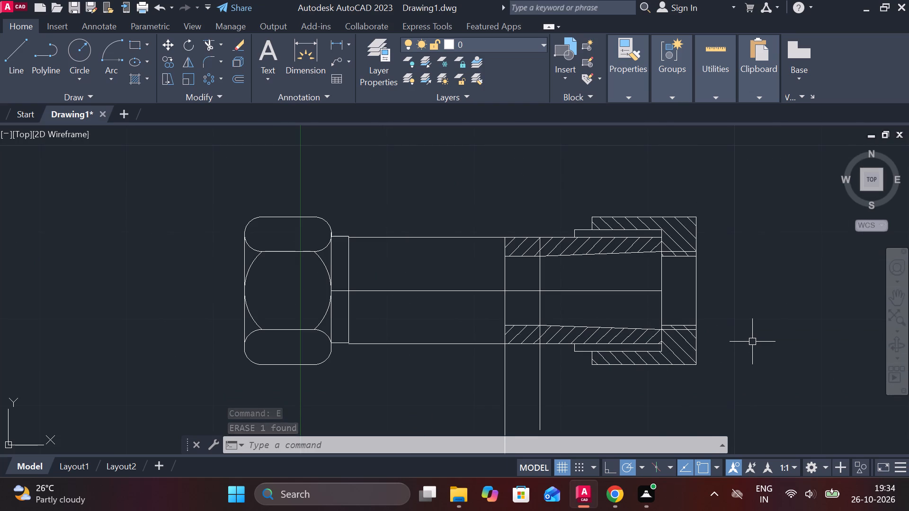
scroll(710, 337, down, 1)
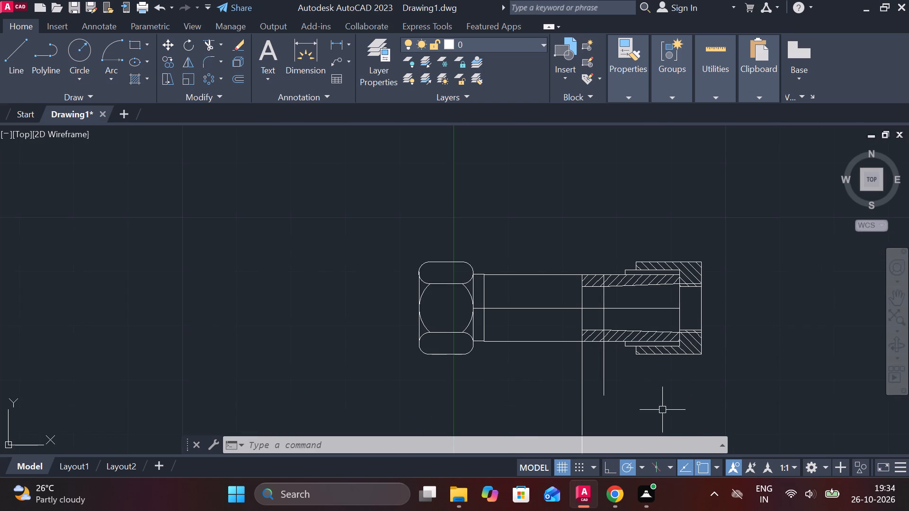
text(tr)
key(space)
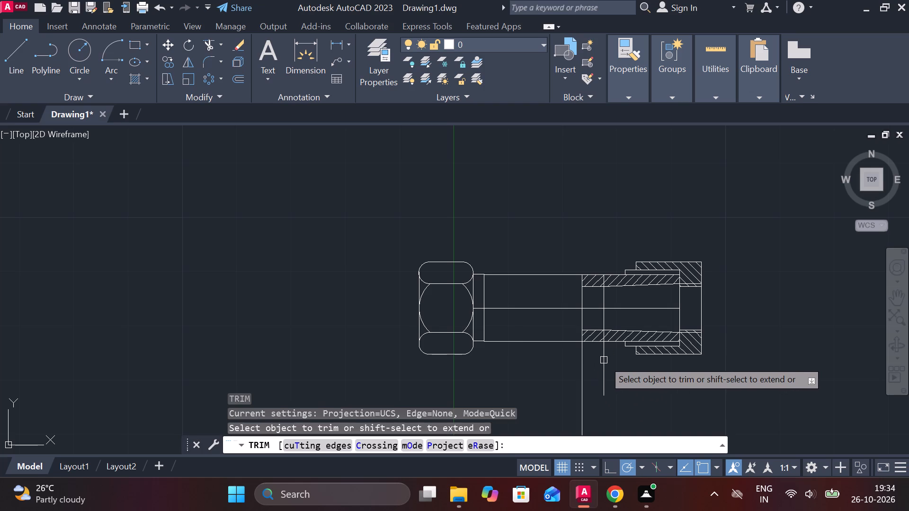
click(604, 360)
scroll(604, 360, up, 2)
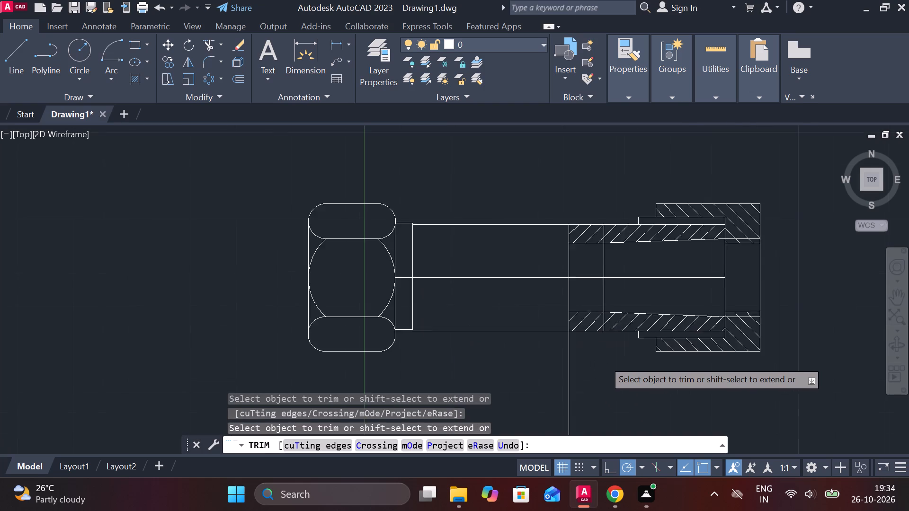
click(604, 291)
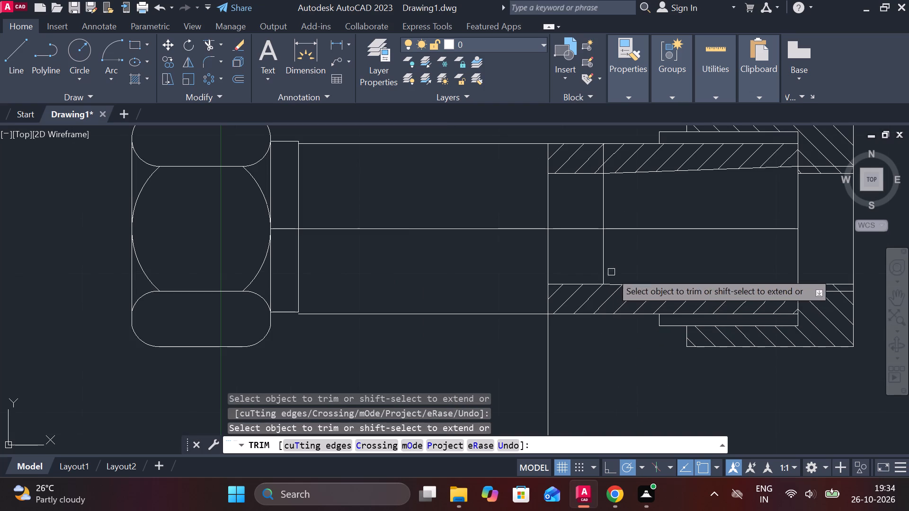
middle_drag(626, 225, 602, 290)
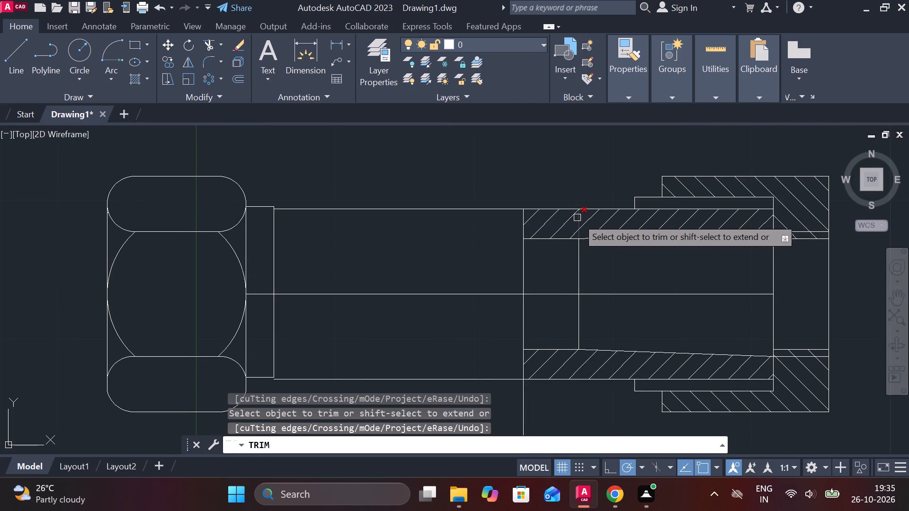
click(577, 218)
scroll(598, 276, down, 2)
middle_drag(675, 371, 611, 286)
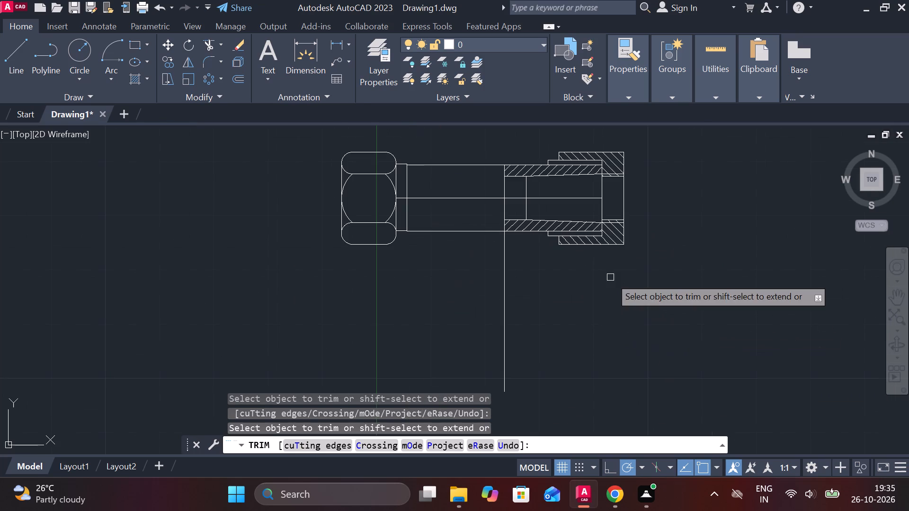
key(Escape)
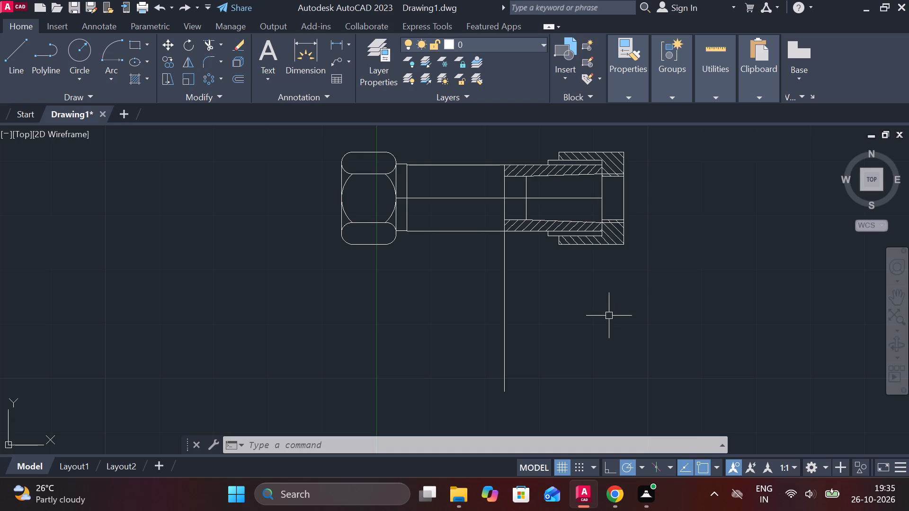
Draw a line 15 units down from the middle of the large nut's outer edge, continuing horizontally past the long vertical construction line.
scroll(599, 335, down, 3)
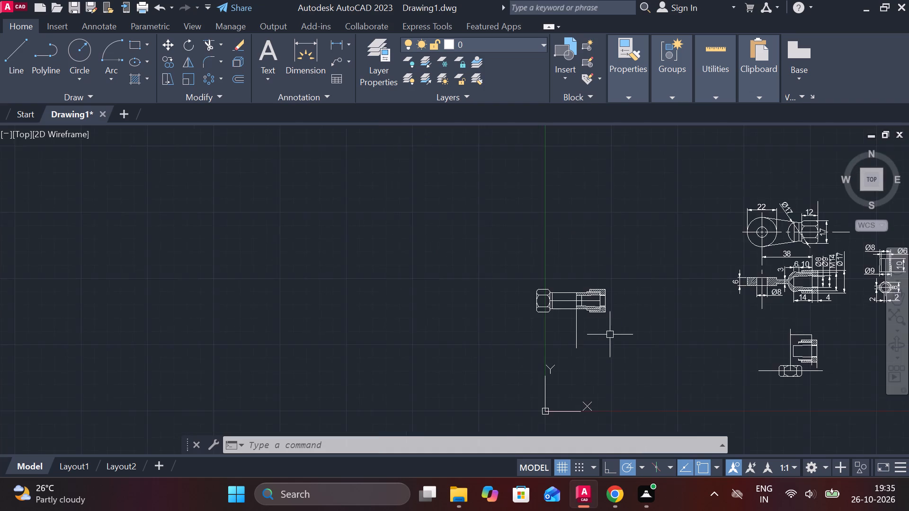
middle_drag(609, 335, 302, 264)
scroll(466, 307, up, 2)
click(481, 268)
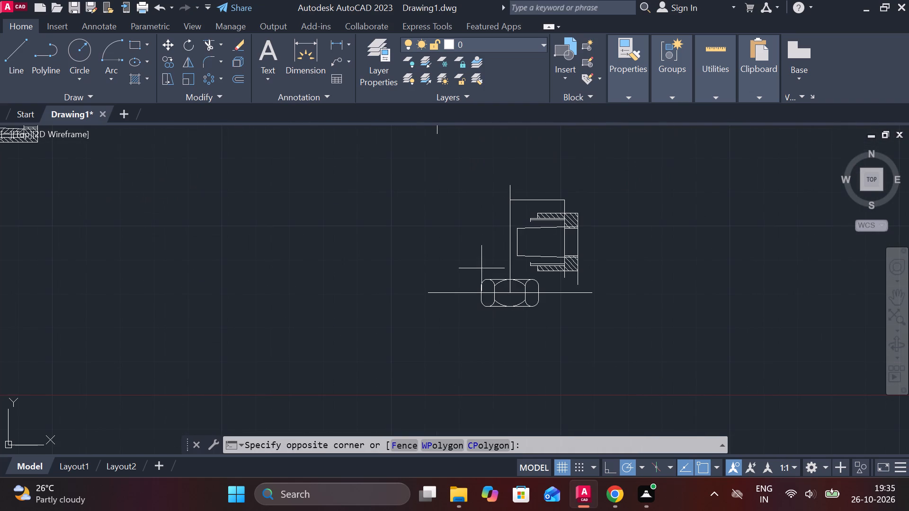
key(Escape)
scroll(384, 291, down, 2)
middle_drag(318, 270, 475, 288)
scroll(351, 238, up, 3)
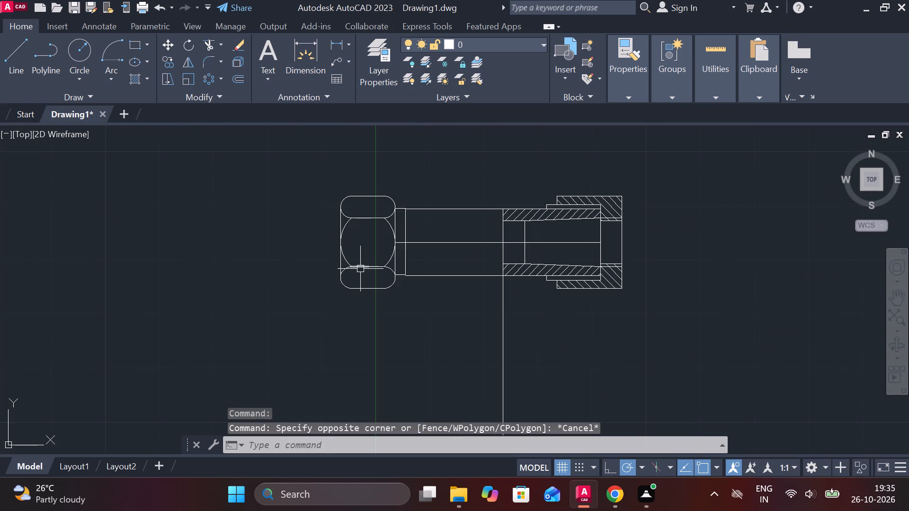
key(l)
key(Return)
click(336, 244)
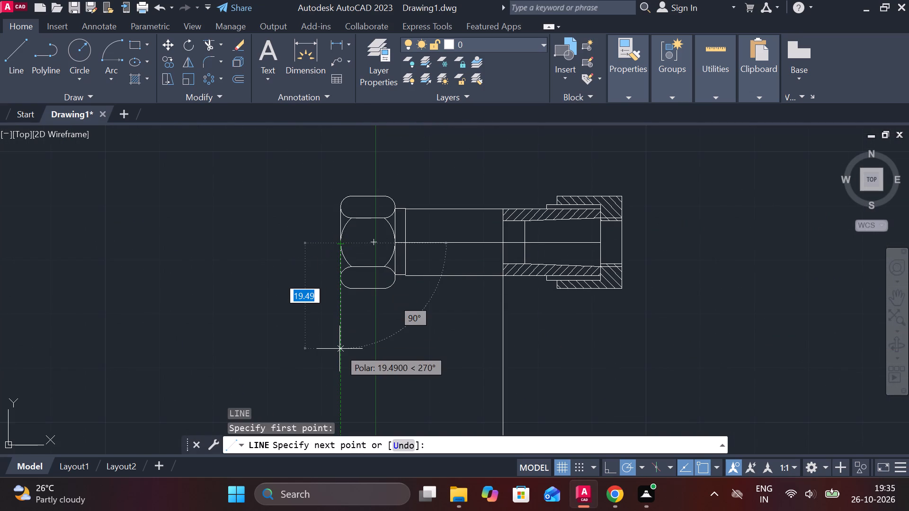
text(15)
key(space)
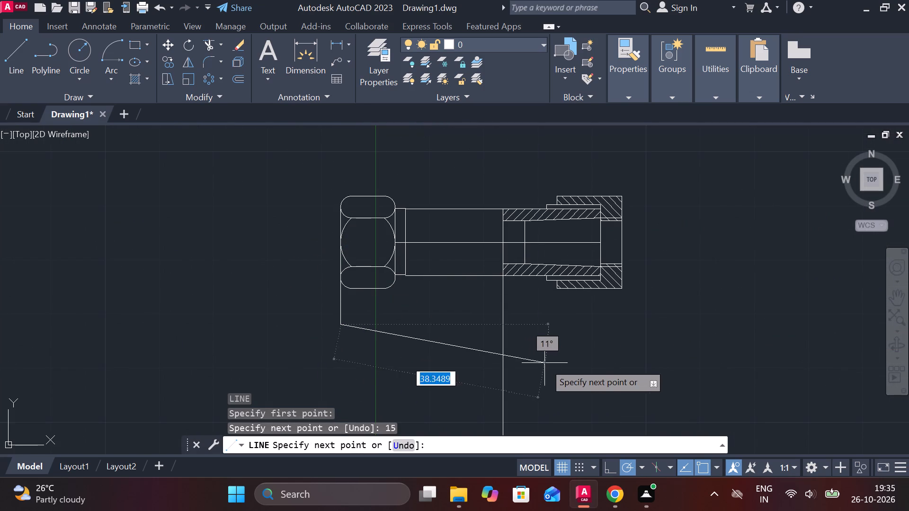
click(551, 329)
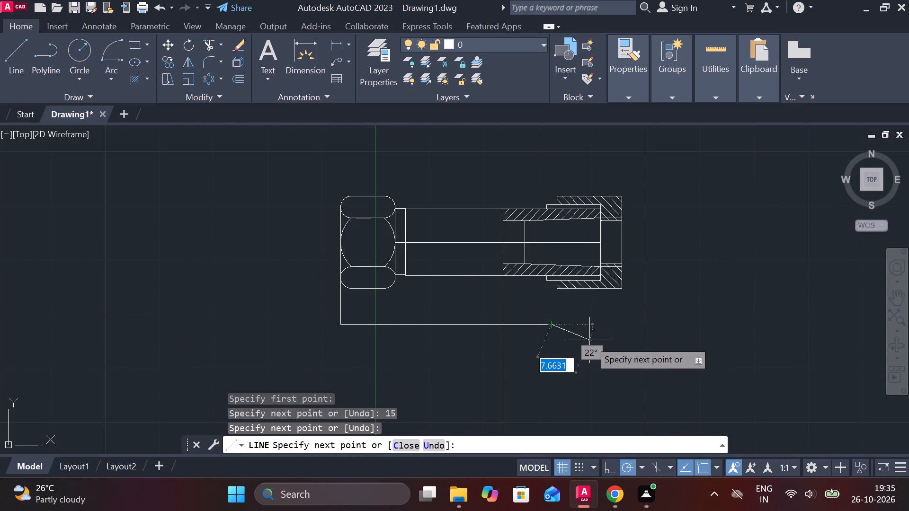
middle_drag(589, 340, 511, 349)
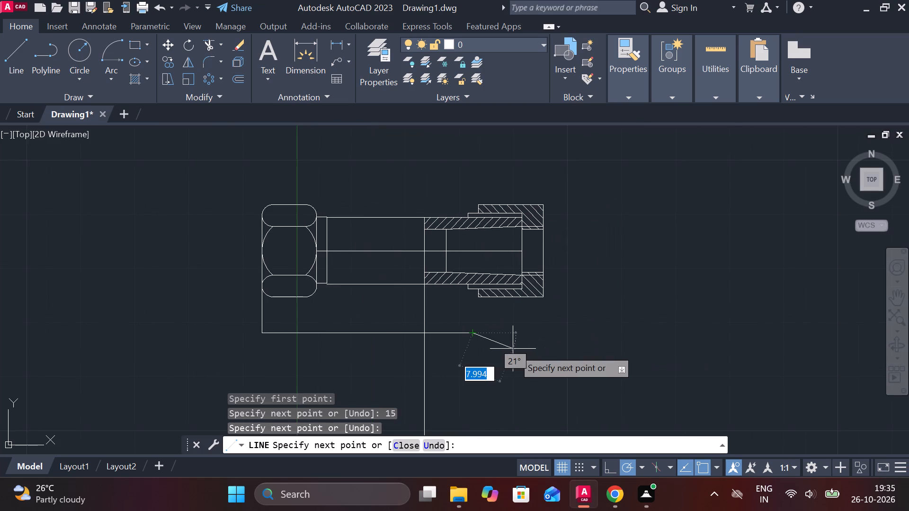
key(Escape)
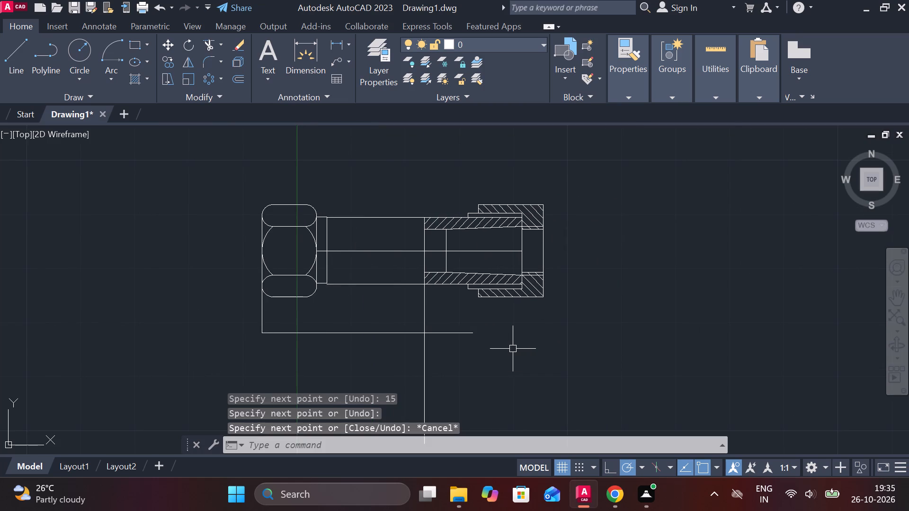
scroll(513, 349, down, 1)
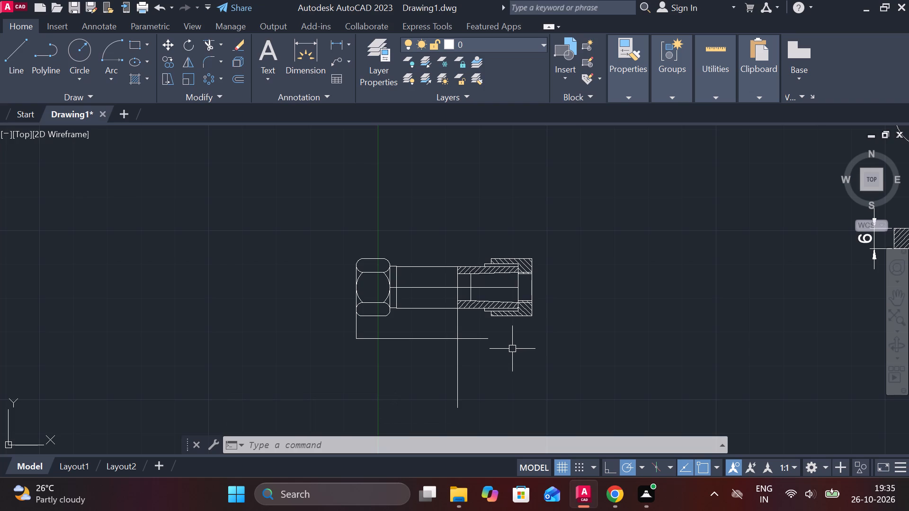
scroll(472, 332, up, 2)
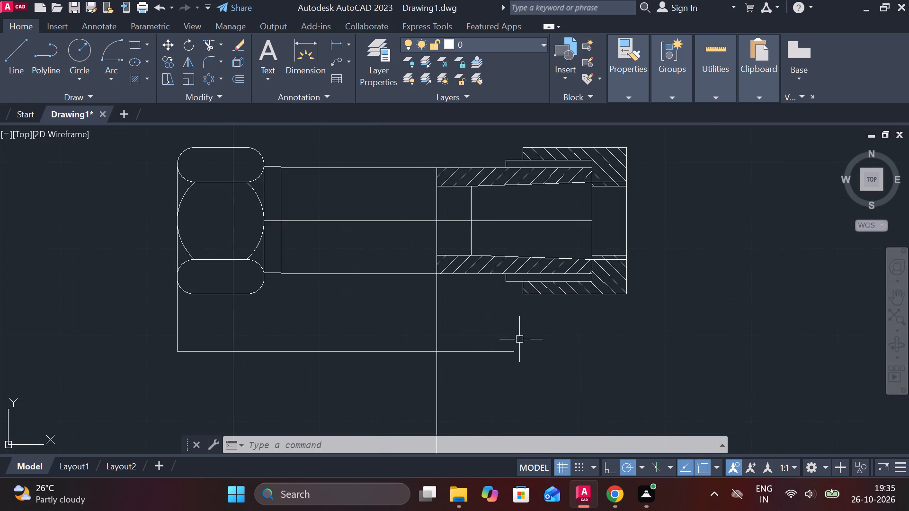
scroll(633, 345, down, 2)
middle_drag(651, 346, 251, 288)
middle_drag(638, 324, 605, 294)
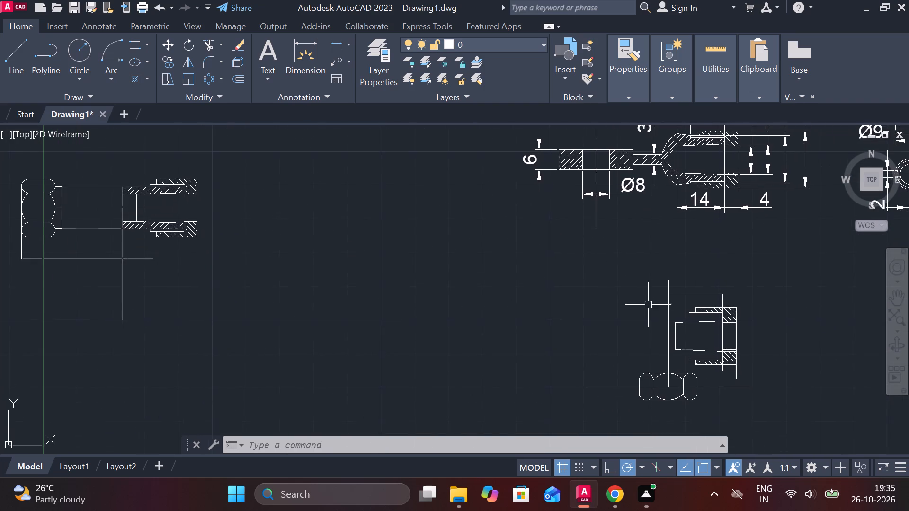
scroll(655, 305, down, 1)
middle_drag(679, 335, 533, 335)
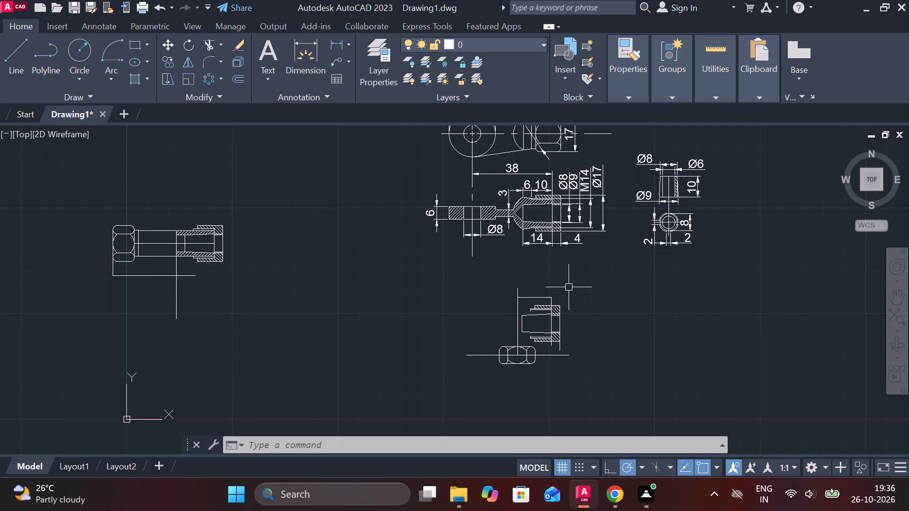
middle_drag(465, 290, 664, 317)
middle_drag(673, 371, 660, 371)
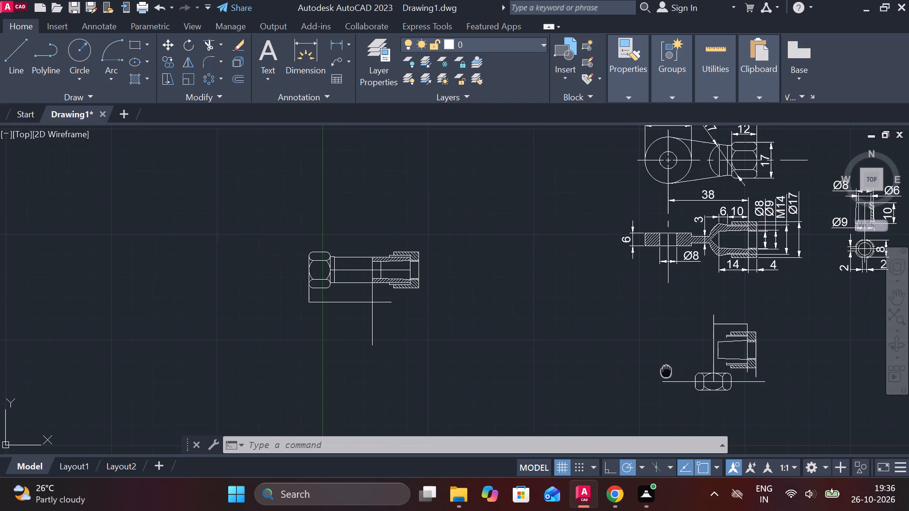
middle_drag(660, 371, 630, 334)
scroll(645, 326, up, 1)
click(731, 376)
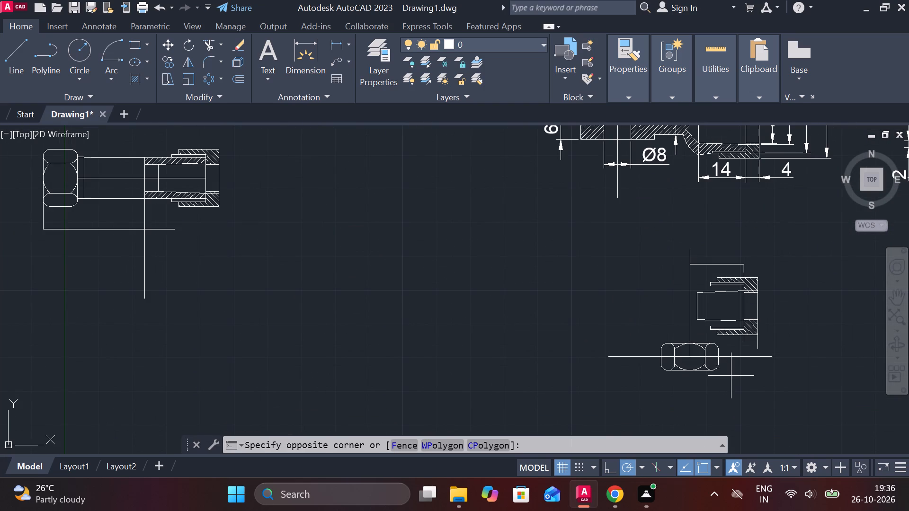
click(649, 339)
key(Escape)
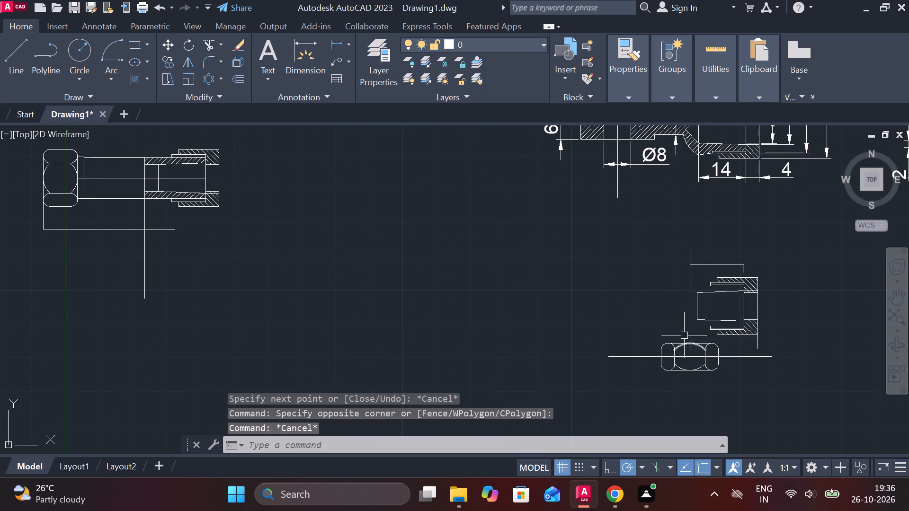
Erase the vertical and horizontal centre lines running through the separate small nut view.
click(691, 311)
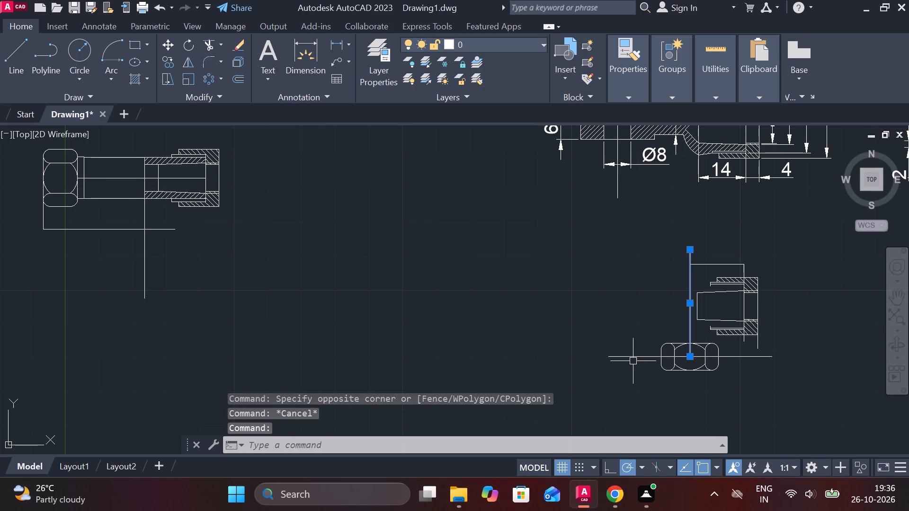
click(633, 358)
text(e)
key(space)
Move the separate nut view by its top edge midpoint onto the long vertical construction line just below the combined view.
drag(734, 373, 720, 368)
click(646, 340)
key(m)
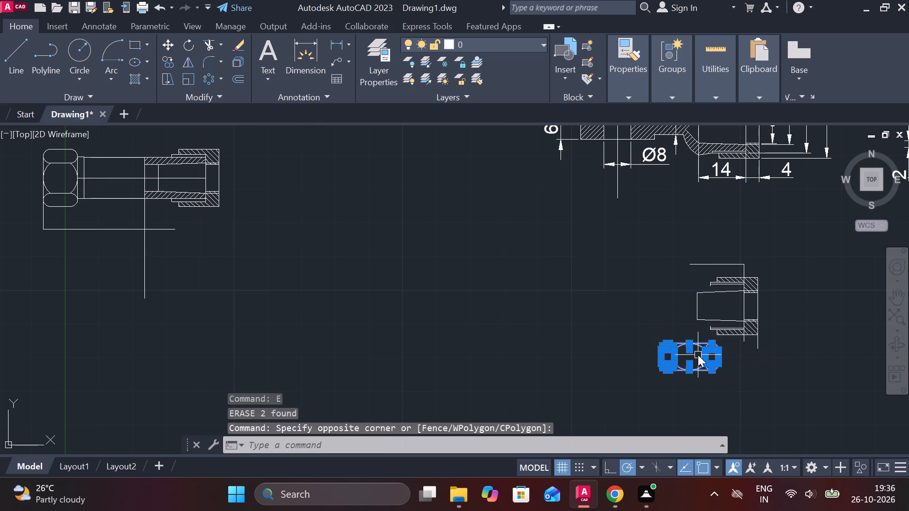
key(Return)
click(688, 341)
scroll(686, 350, down, 1)
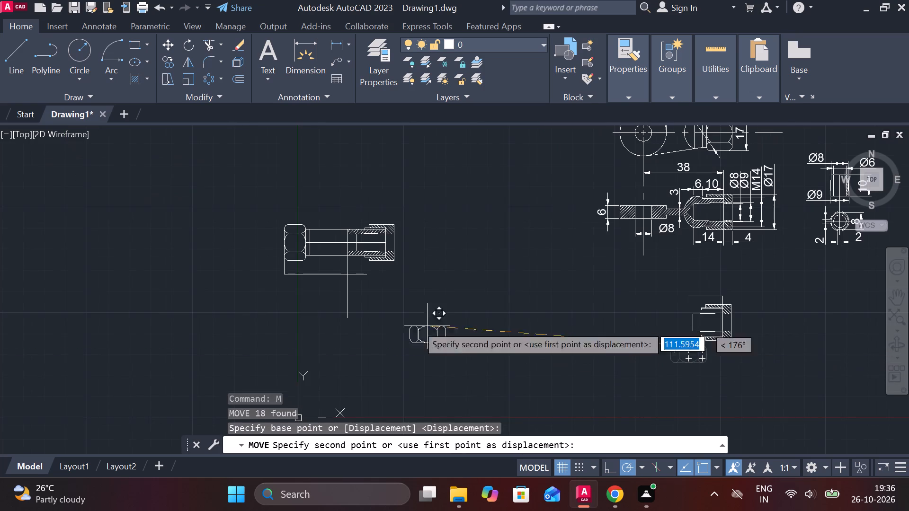
scroll(333, 277, up, 3)
middle_drag(372, 284, 384, 318)
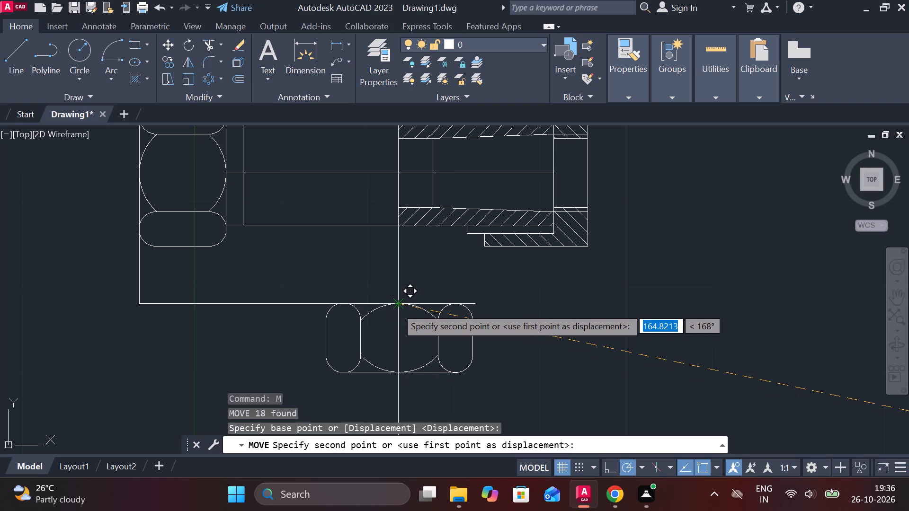
click(398, 289)
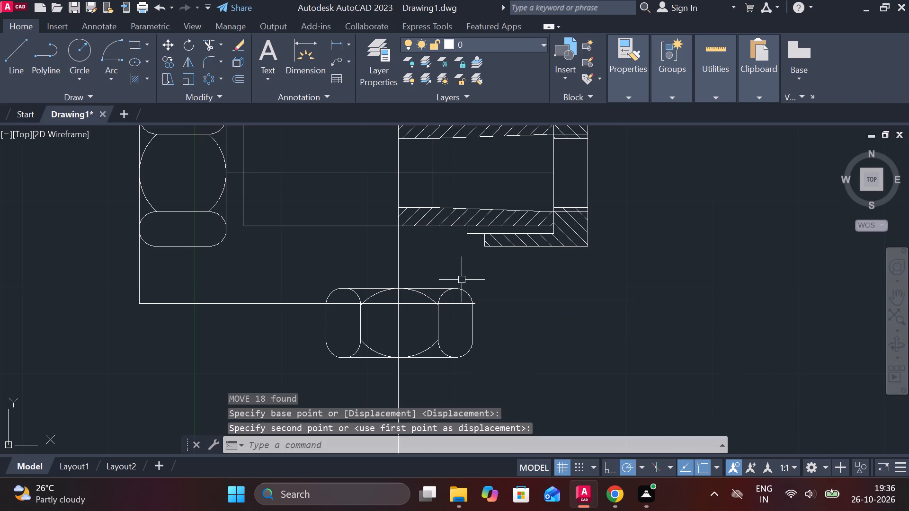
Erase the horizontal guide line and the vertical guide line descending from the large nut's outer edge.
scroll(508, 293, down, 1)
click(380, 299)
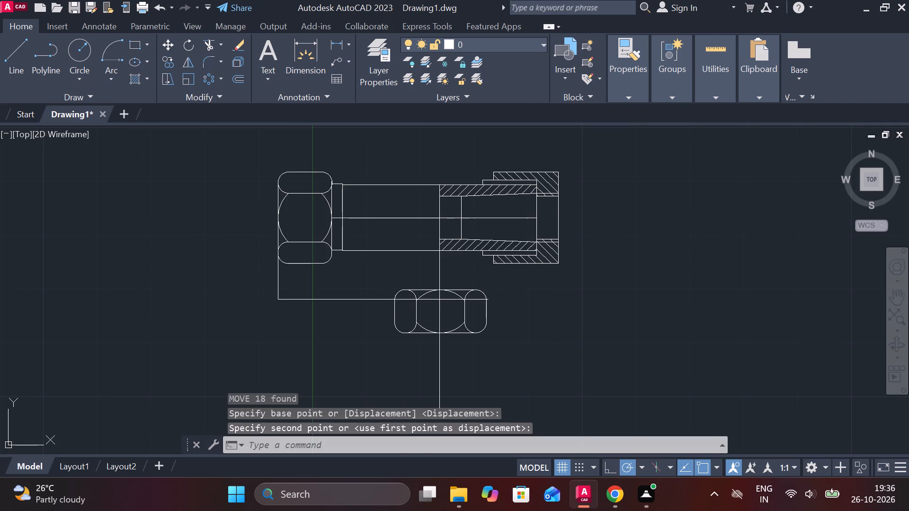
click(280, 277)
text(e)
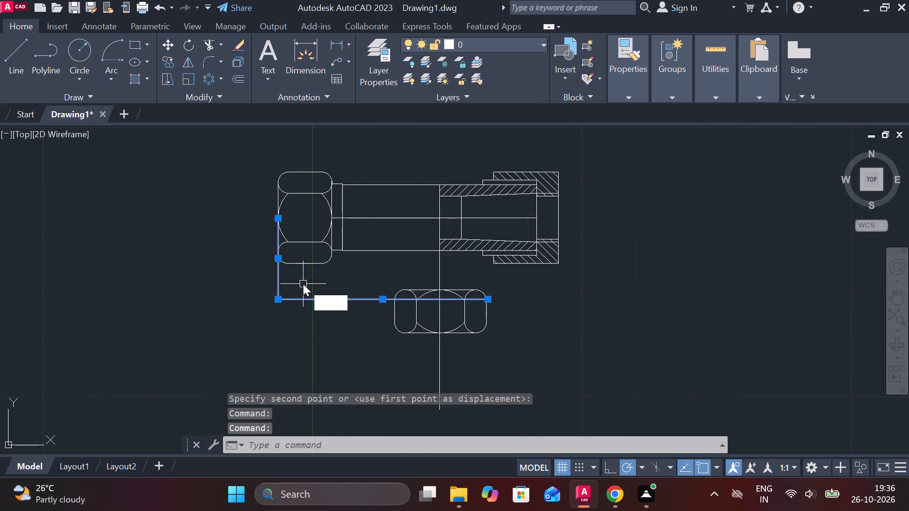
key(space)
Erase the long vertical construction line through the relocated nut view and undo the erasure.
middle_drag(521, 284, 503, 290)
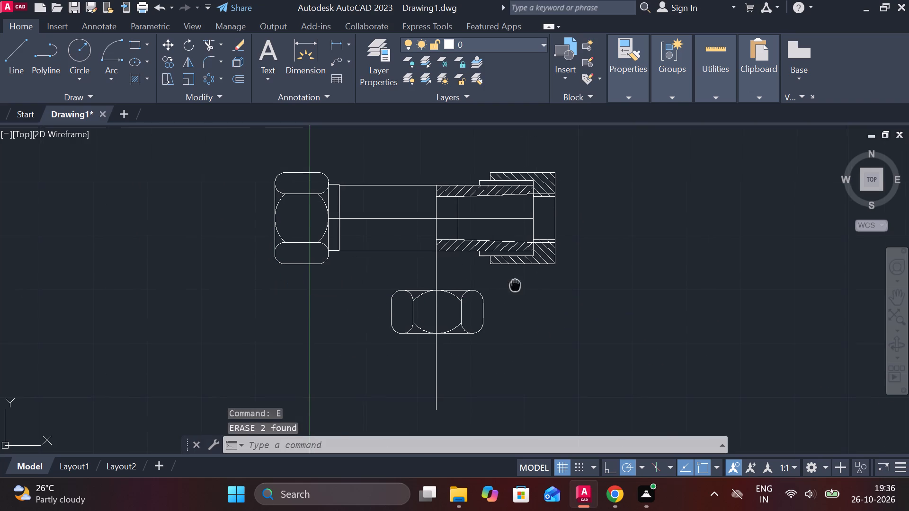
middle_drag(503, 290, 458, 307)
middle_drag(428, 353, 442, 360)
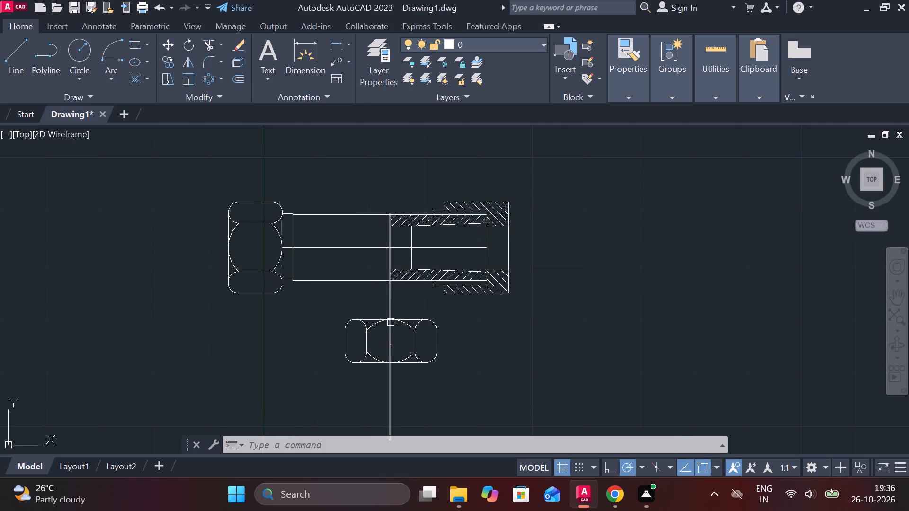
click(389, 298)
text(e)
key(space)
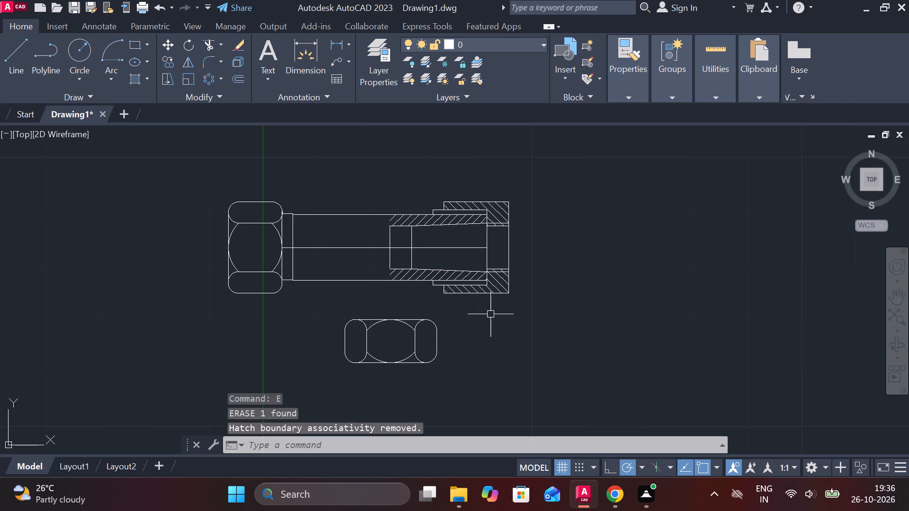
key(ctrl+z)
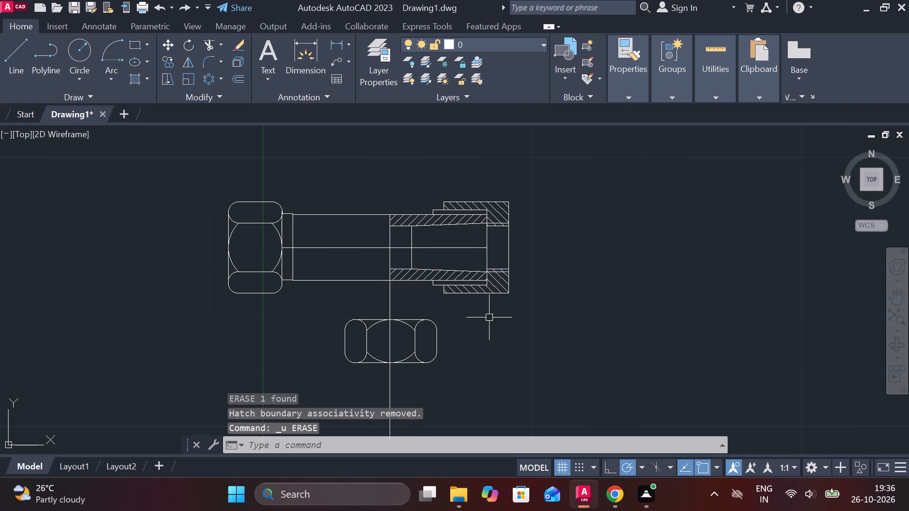
Trim away the long vertical construction line between the combined view and the small nut view, through it, and below it.
key(Escape)
text(tr)
key(space)
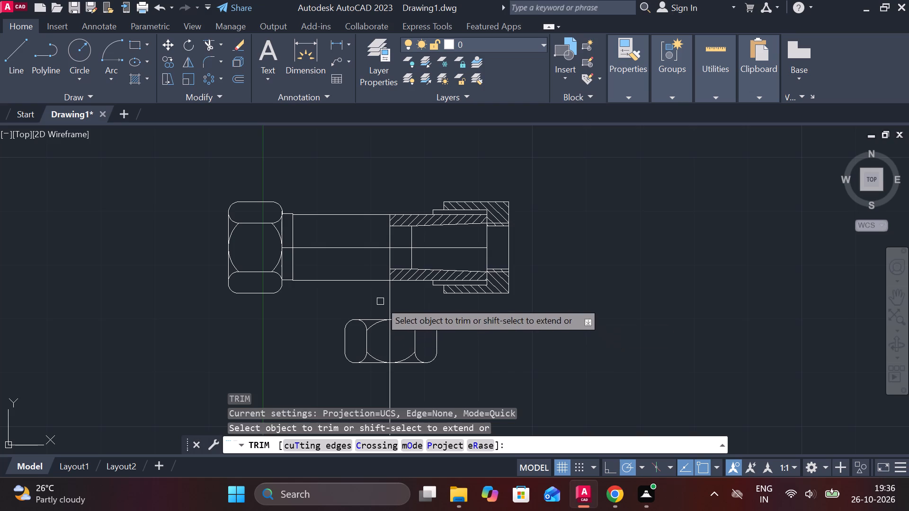
drag(383, 300, 410, 308)
middle_drag(449, 352, 451, 262)
drag(455, 304, 354, 301)
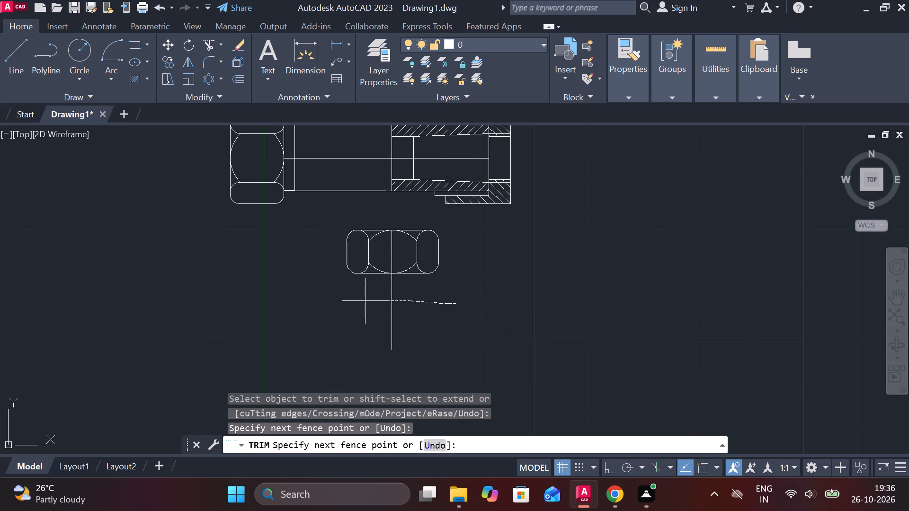
drag(354, 301, 349, 301)
click(392, 250)
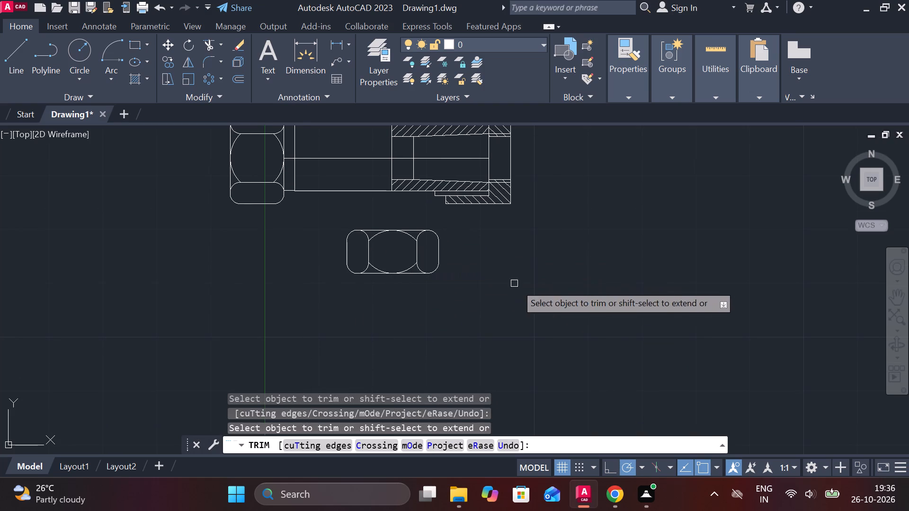
key(Escape)
middle_drag(522, 291, 540, 331)
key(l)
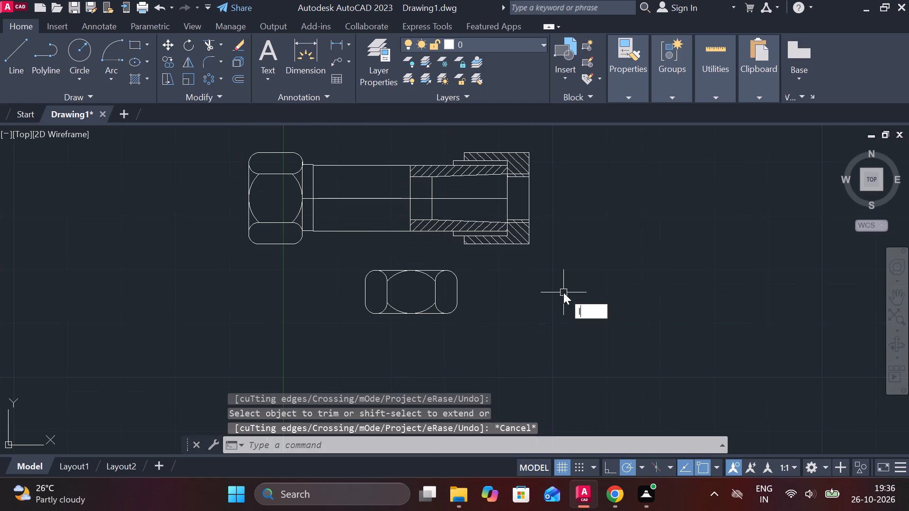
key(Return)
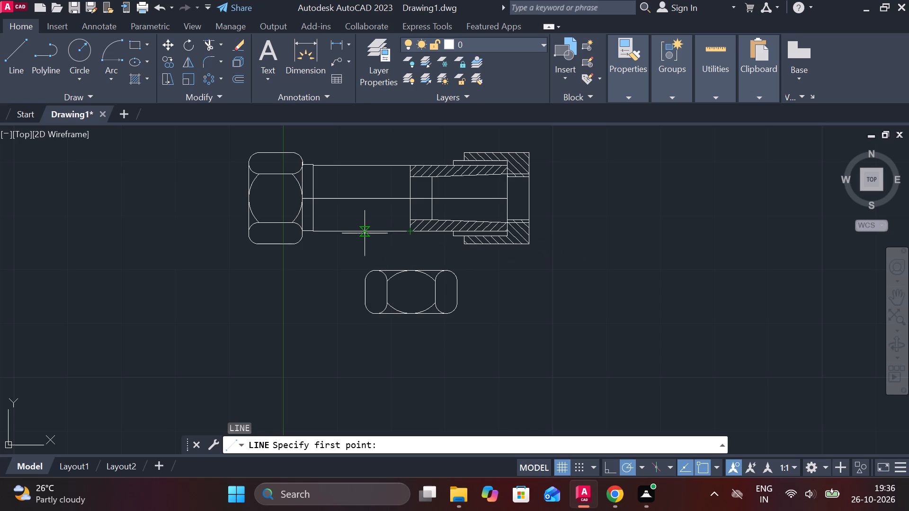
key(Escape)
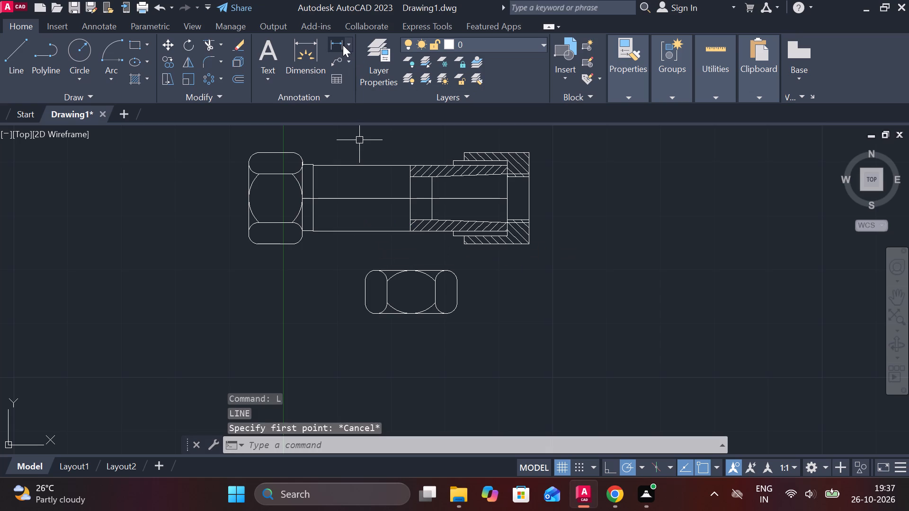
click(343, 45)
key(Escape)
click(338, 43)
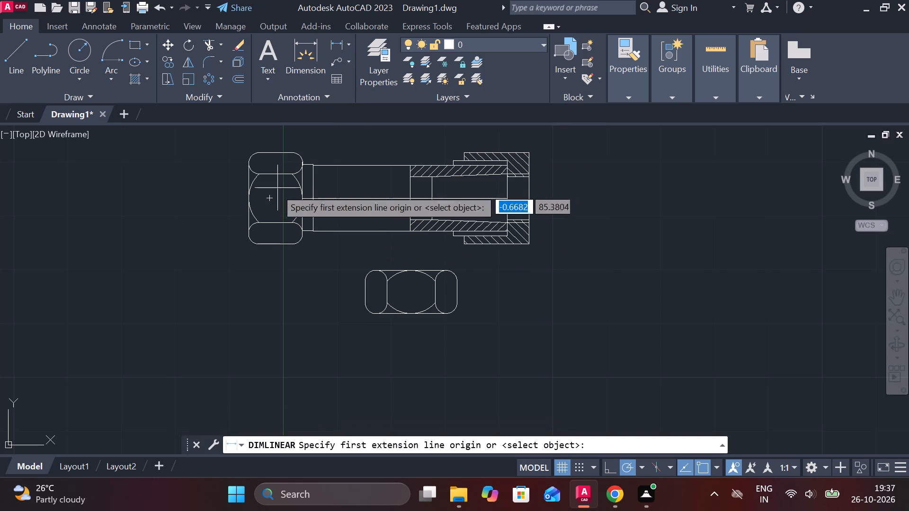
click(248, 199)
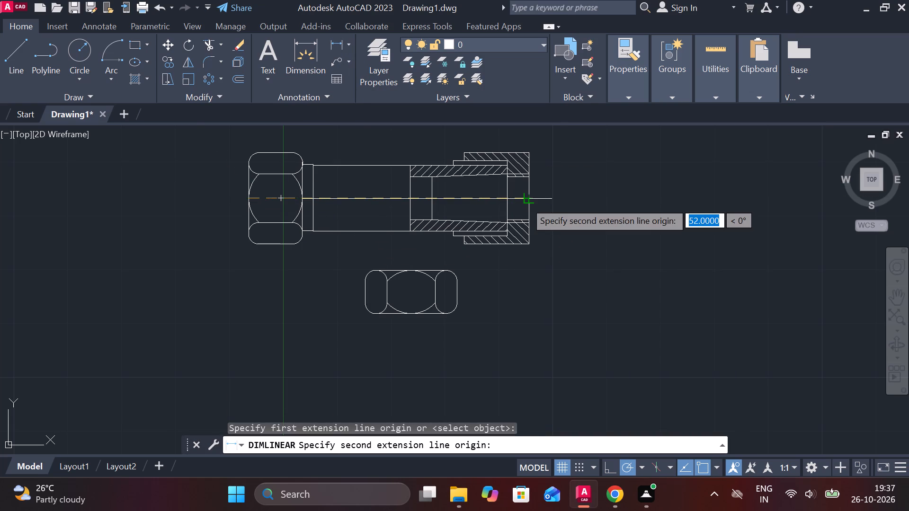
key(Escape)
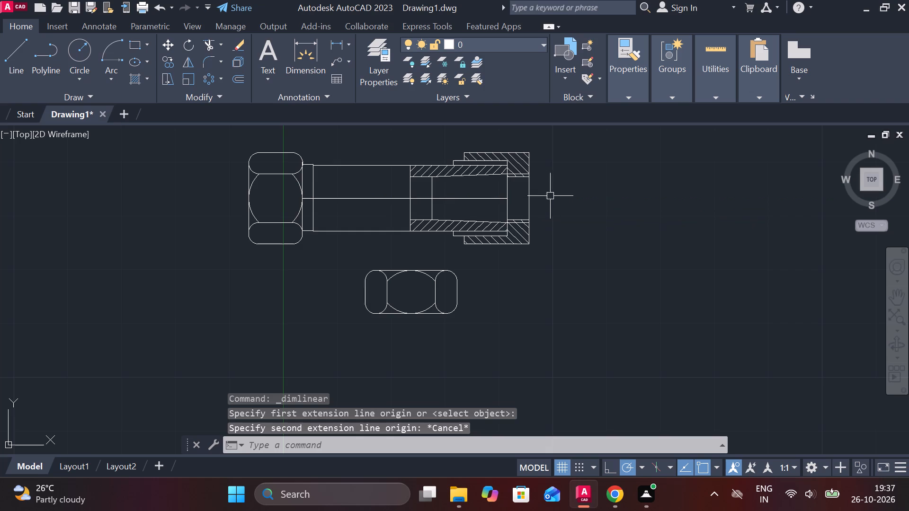
Draw a 28-unit horizontal line from the large nut's outer edge midpoint, continuing vertically down through and past the small nut view.
key(l)
key(Return)
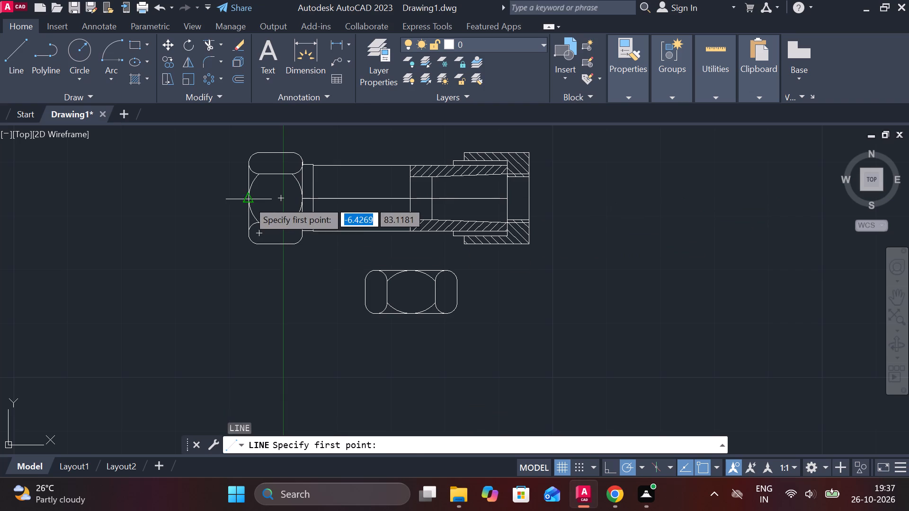
click(248, 201)
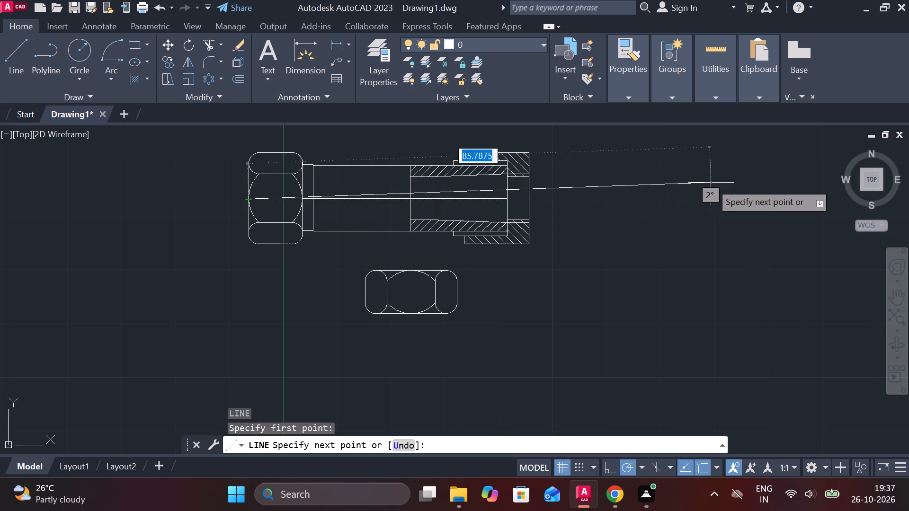
key(2)
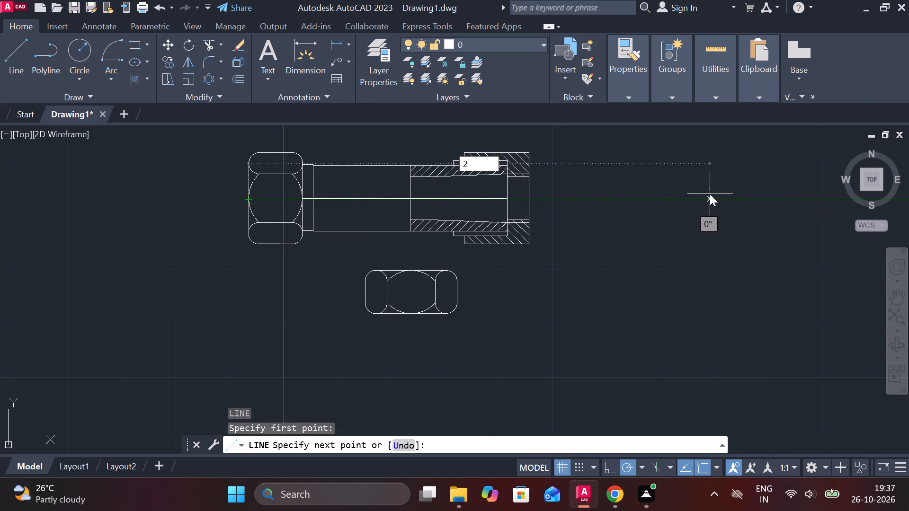
text(8)
key(space)
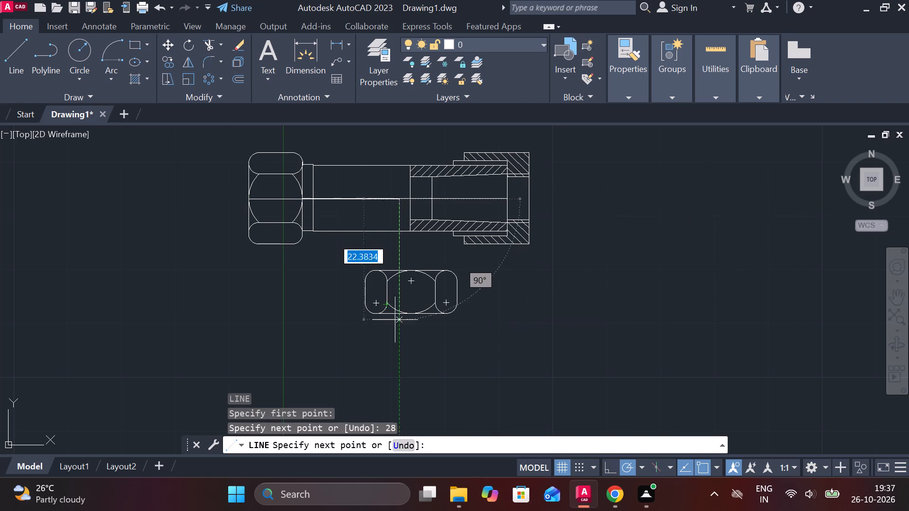
click(403, 344)
key(grave)
key(Escape)
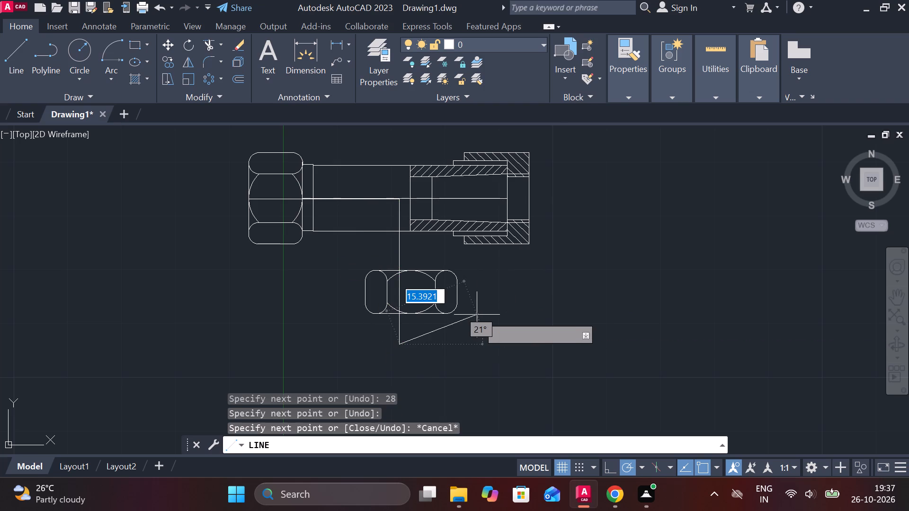
key(Escape)
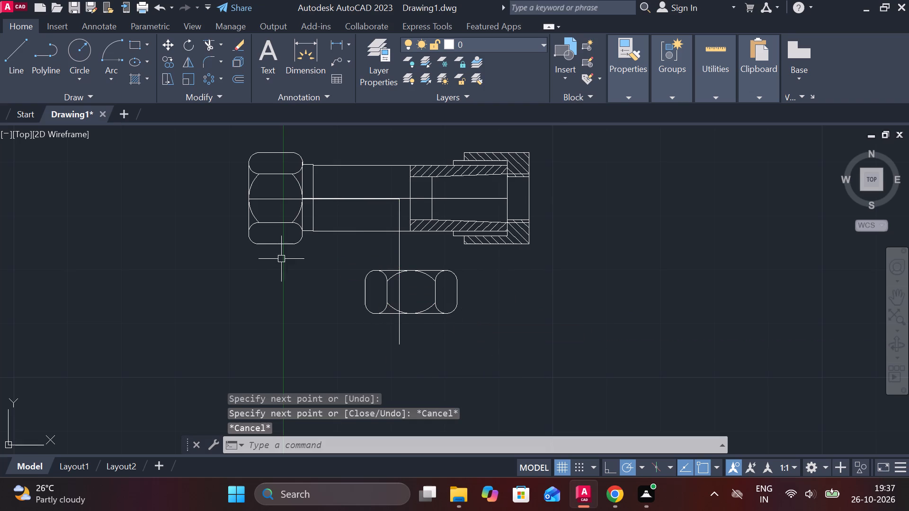
Erase the 28-unit horizontal guide line running along the combined view's axis.
click(345, 199)
text(e)
key(space)
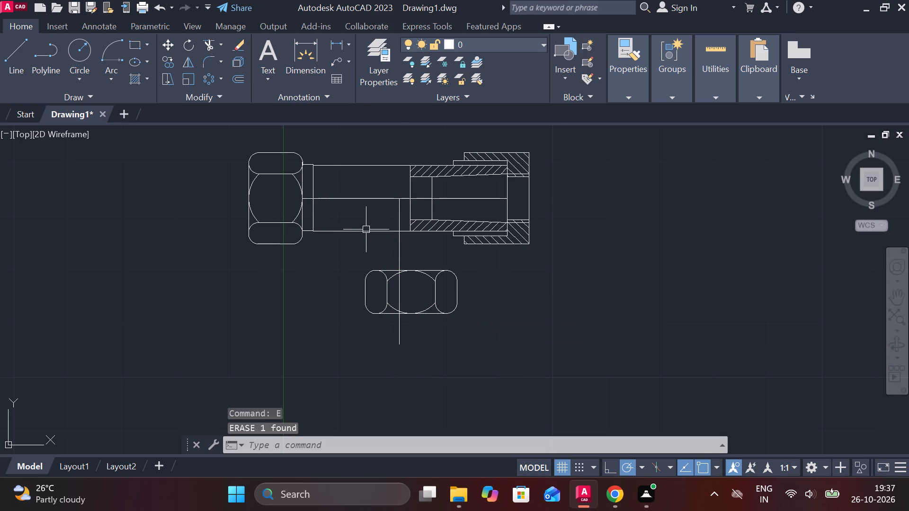
Draw a 15-unit guide line down from the large nut's outer edge midpoint, continuing horizontally across and beyond the small nut view.
key(l)
key(Return)
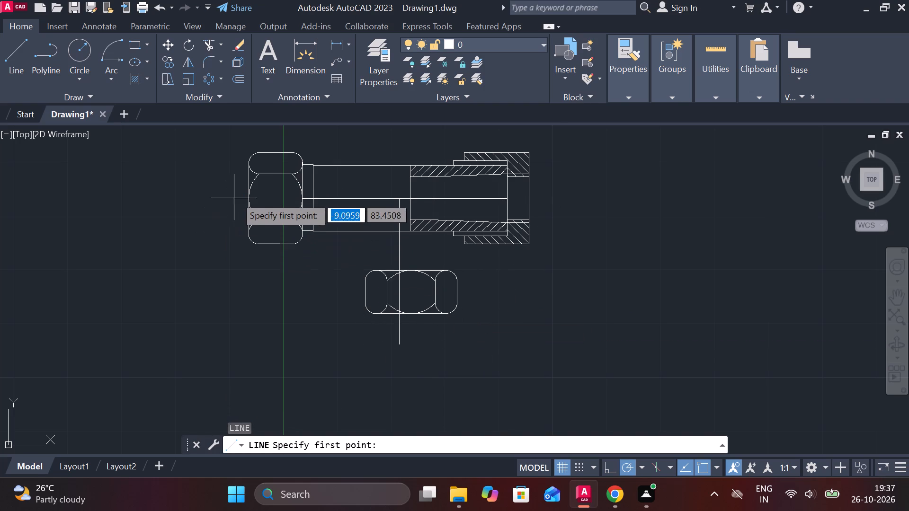
click(244, 195)
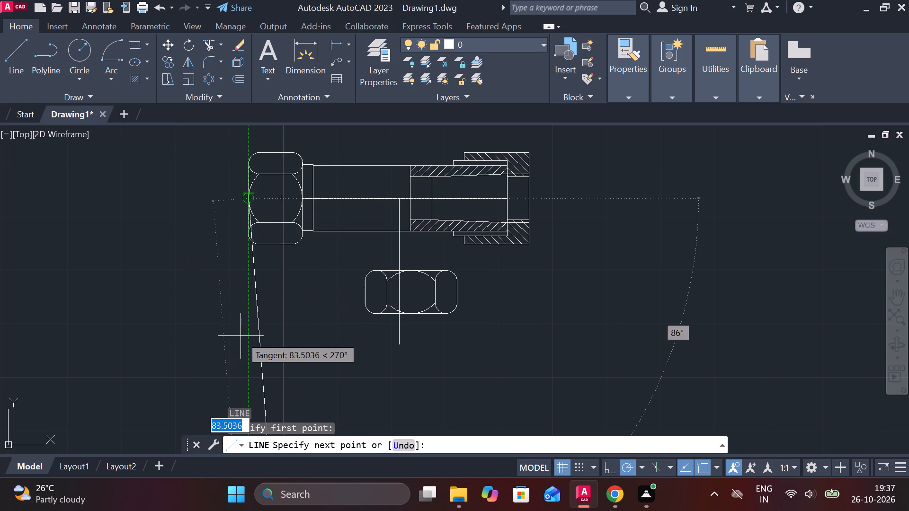
middle_drag(237, 299, 315, 310)
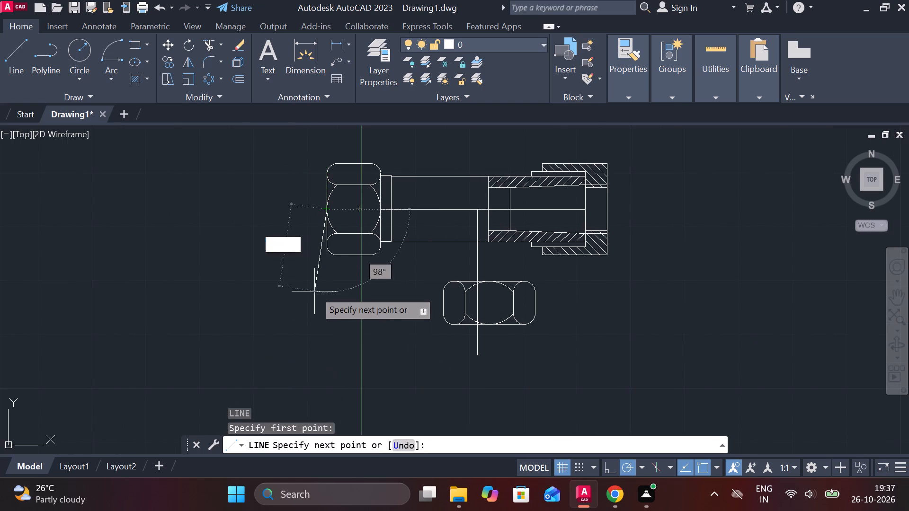
scroll(315, 288, up, 3)
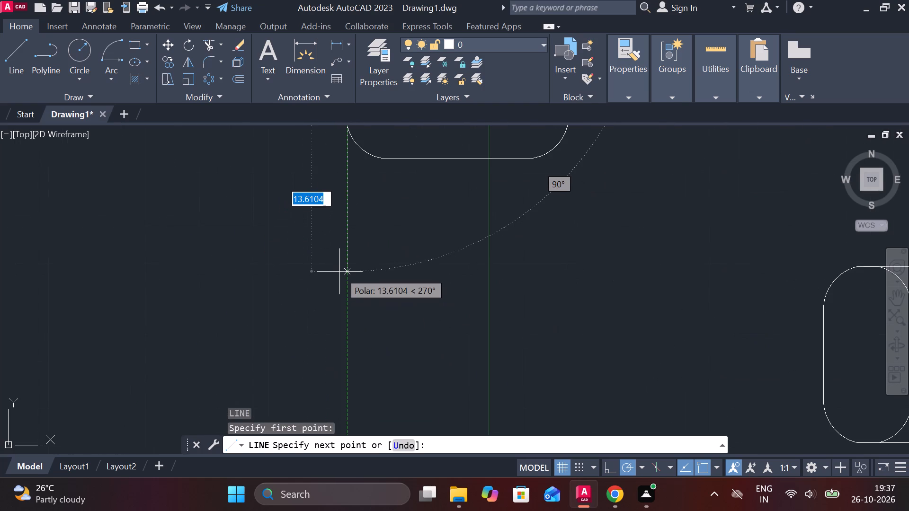
text(15)
key(space)
scroll(477, 310, down, 1)
middle_drag(466, 309, 375, 312)
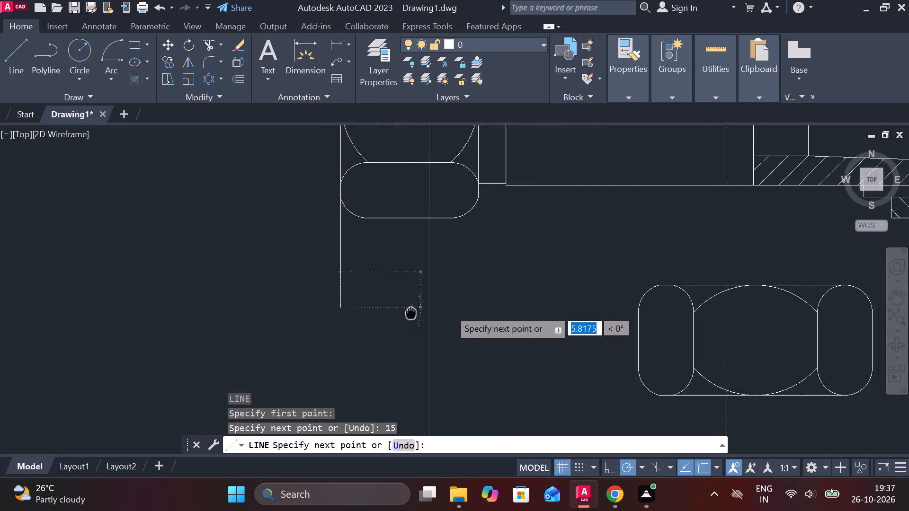
middle_drag(375, 312, 288, 311)
middle_drag(663, 322, 588, 310)
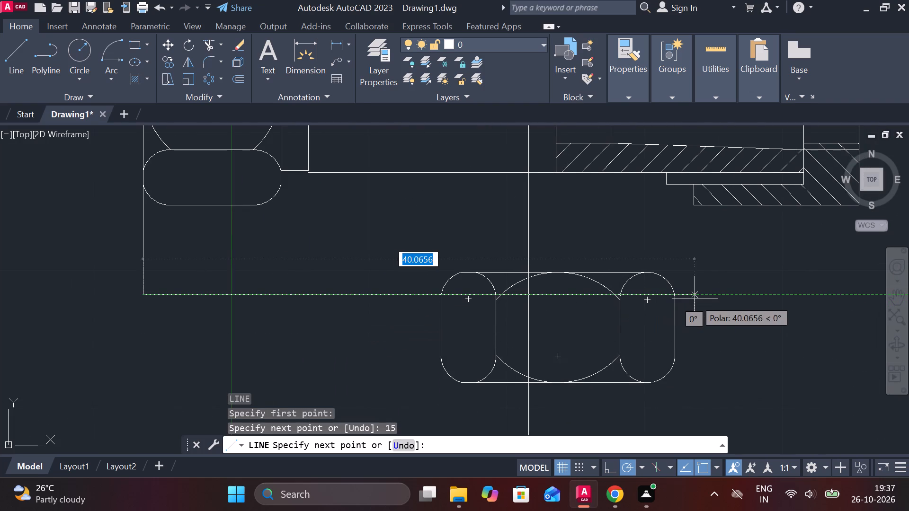
click(743, 298)
key(Escape)
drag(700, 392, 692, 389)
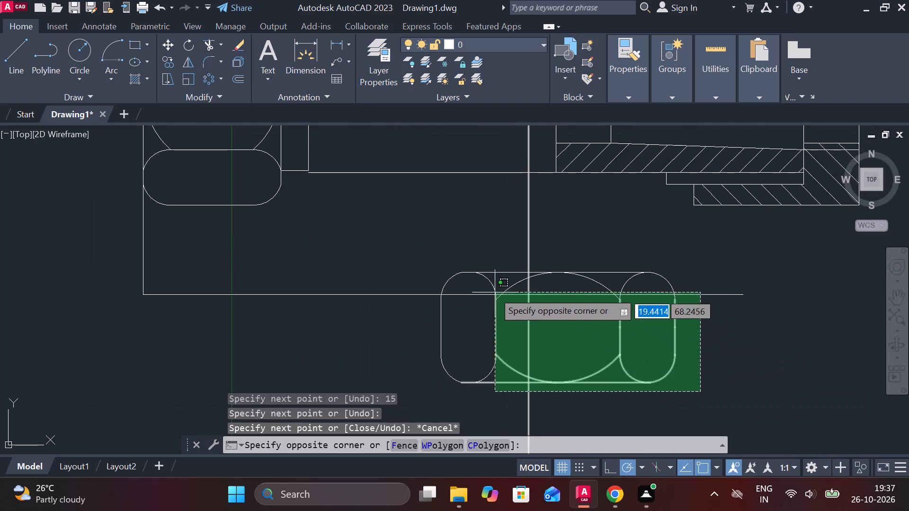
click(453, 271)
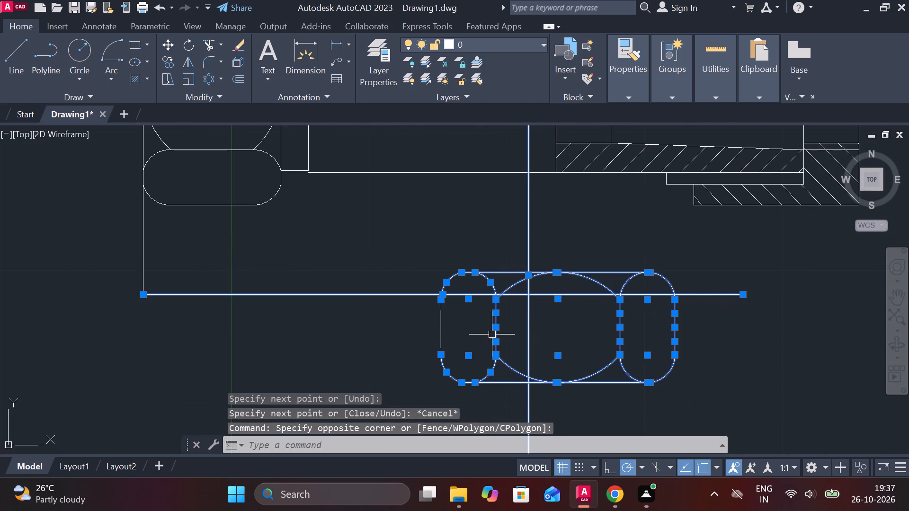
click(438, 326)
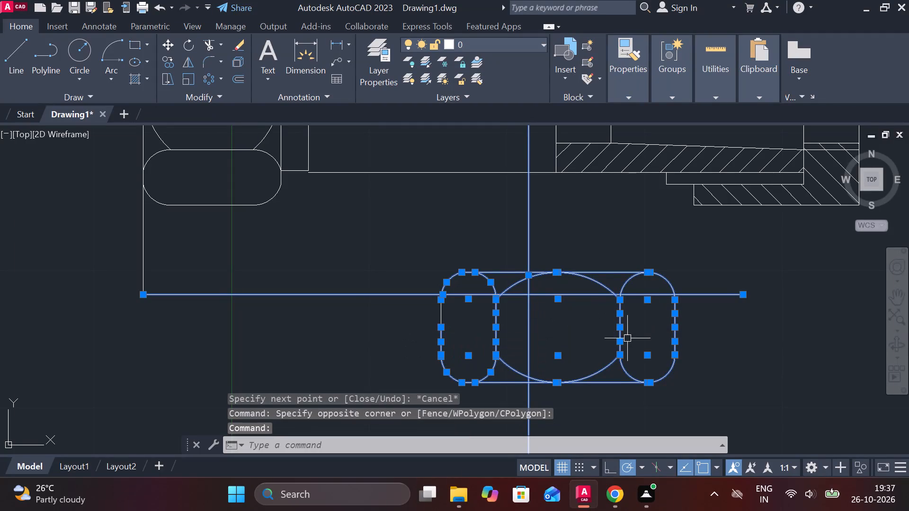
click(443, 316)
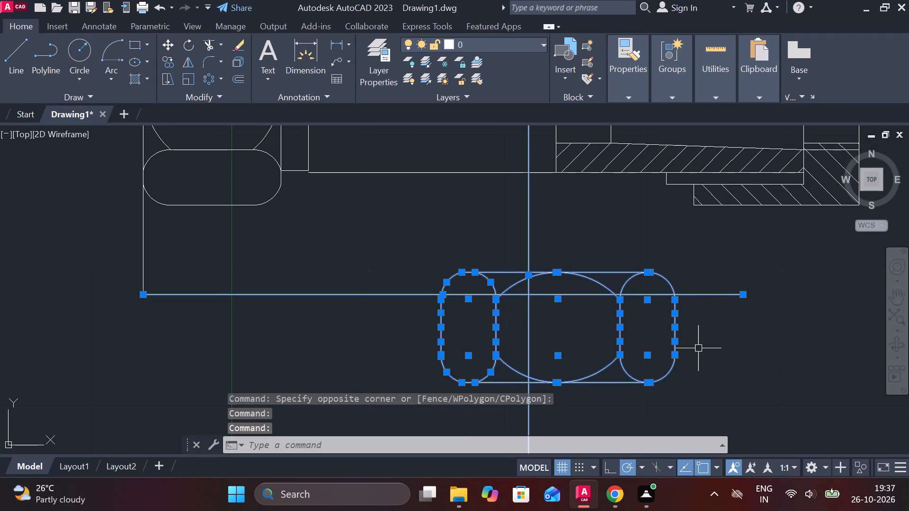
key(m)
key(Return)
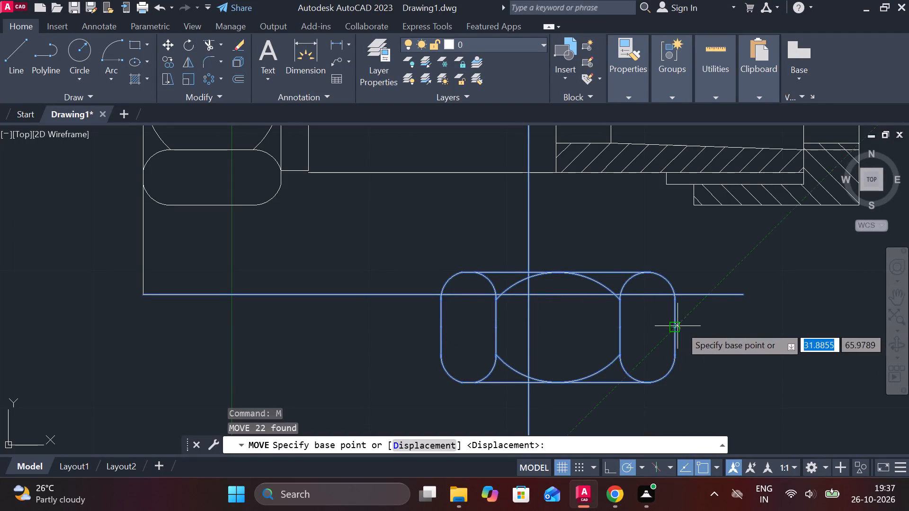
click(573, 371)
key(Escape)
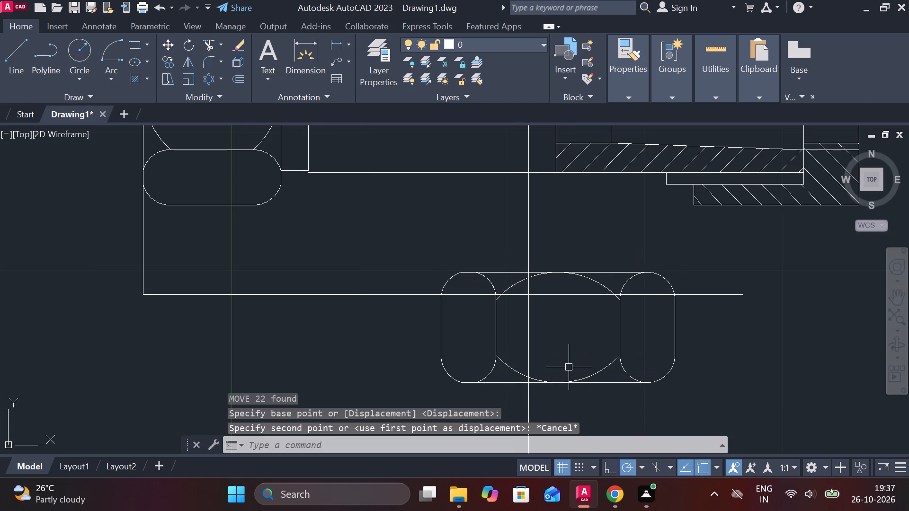
Trim the horizontal guide line inside and beyond the small nut view so it ends at the view's near outer edge.
key(t)
text(r)
key(space)
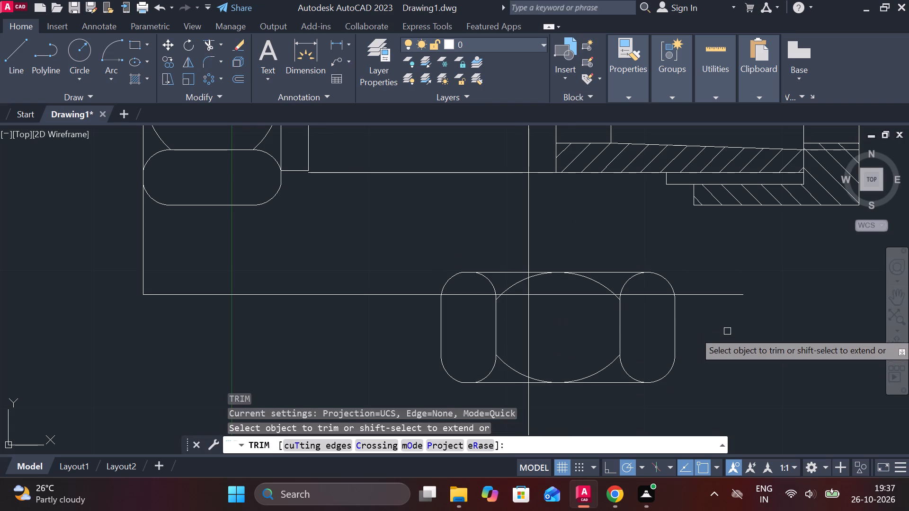
click(711, 297)
click(649, 300)
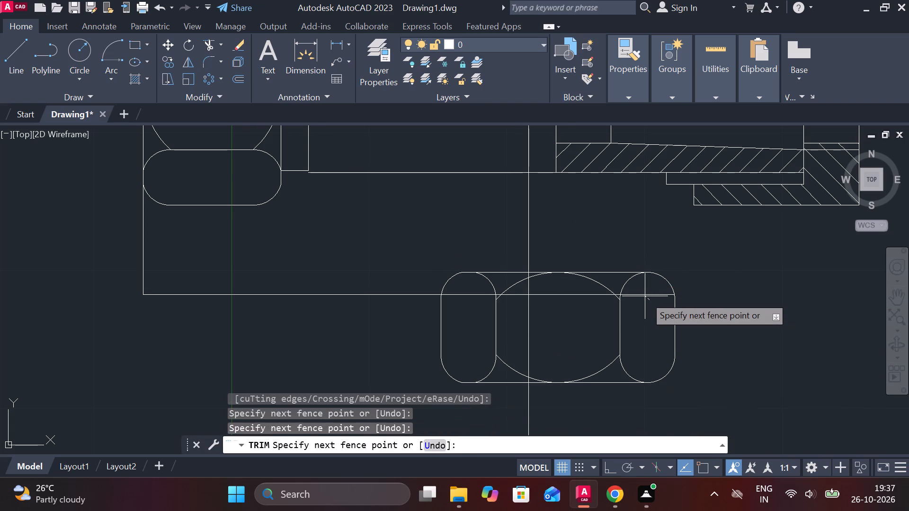
click(644, 294)
scroll(644, 294, up, 2)
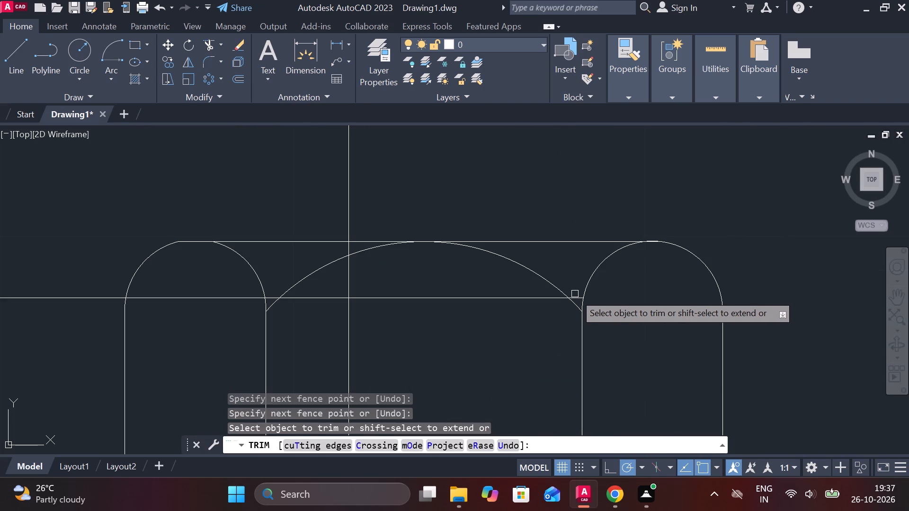
click(575, 295)
click(545, 299)
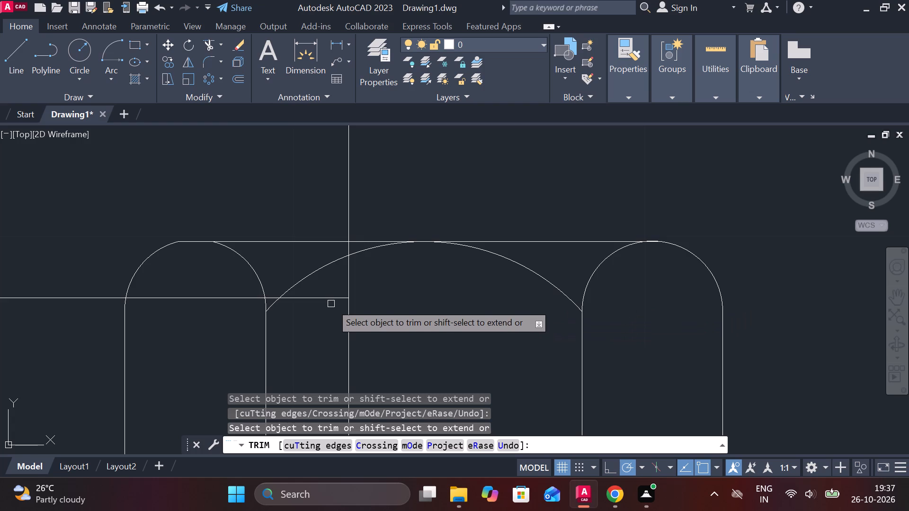
click(329, 300)
middle_drag(349, 301, 493, 317)
click(417, 315)
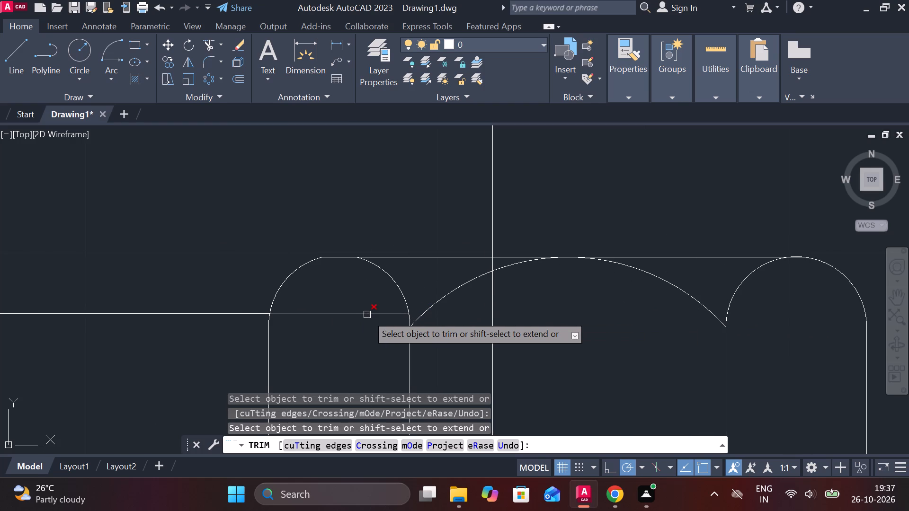
click(364, 315)
scroll(364, 315, down, 2)
middle_drag(460, 333, 476, 314)
key(Escape)
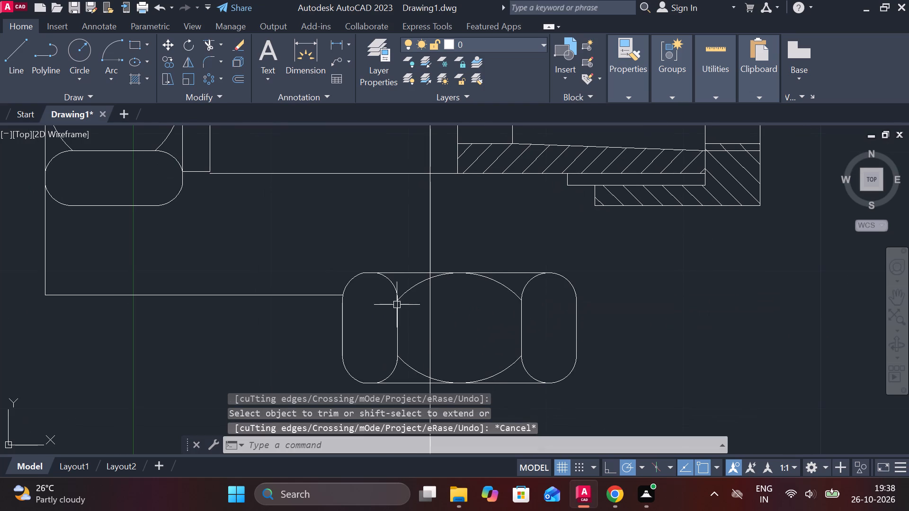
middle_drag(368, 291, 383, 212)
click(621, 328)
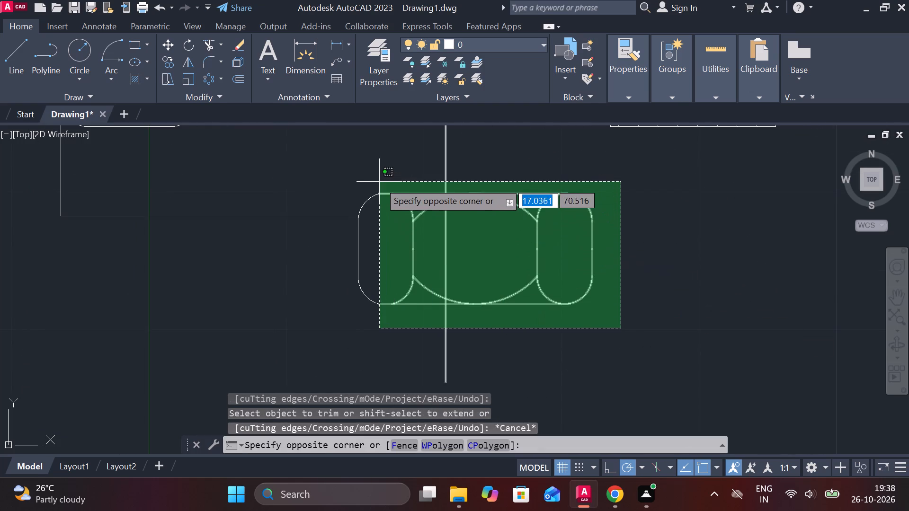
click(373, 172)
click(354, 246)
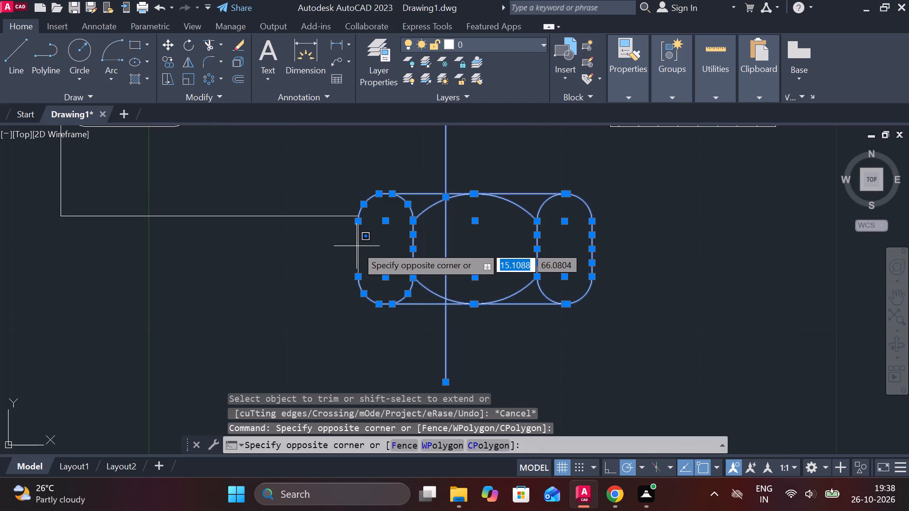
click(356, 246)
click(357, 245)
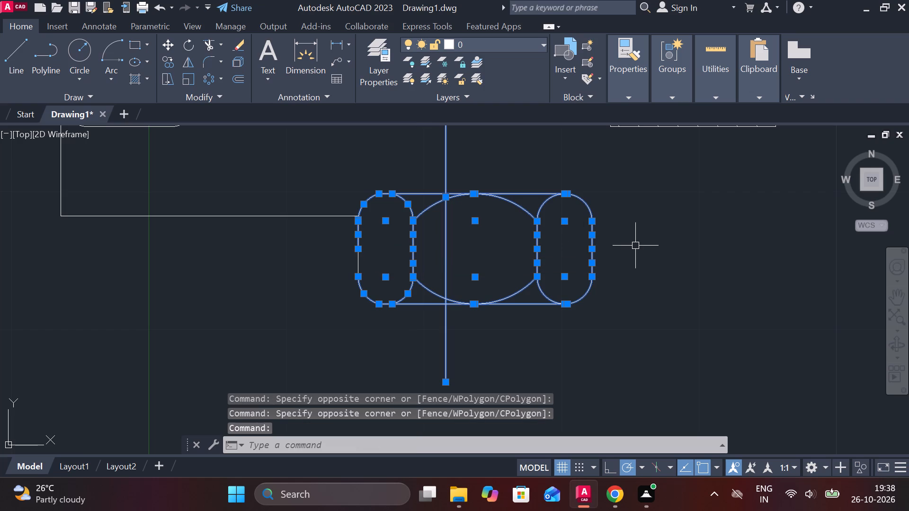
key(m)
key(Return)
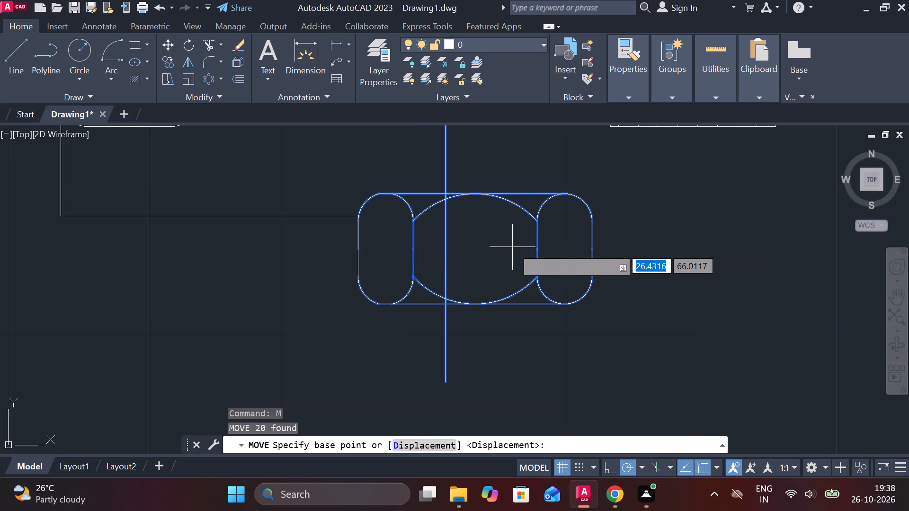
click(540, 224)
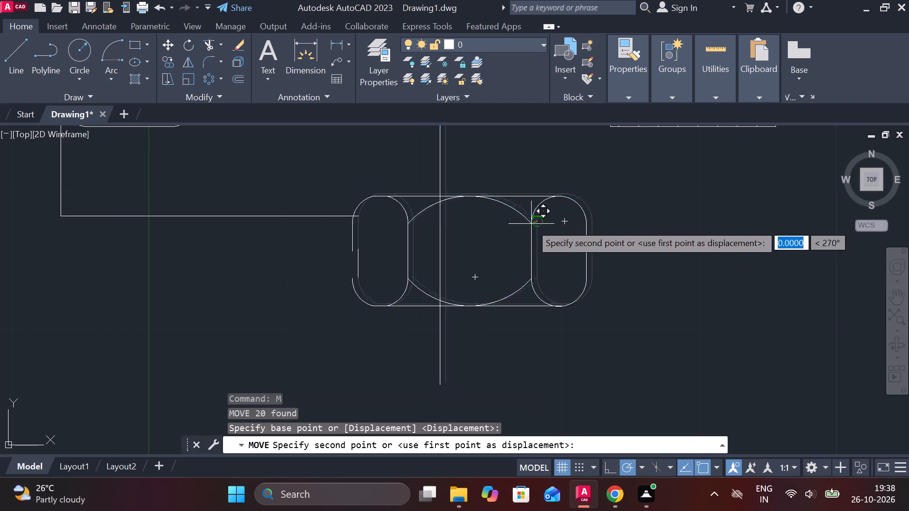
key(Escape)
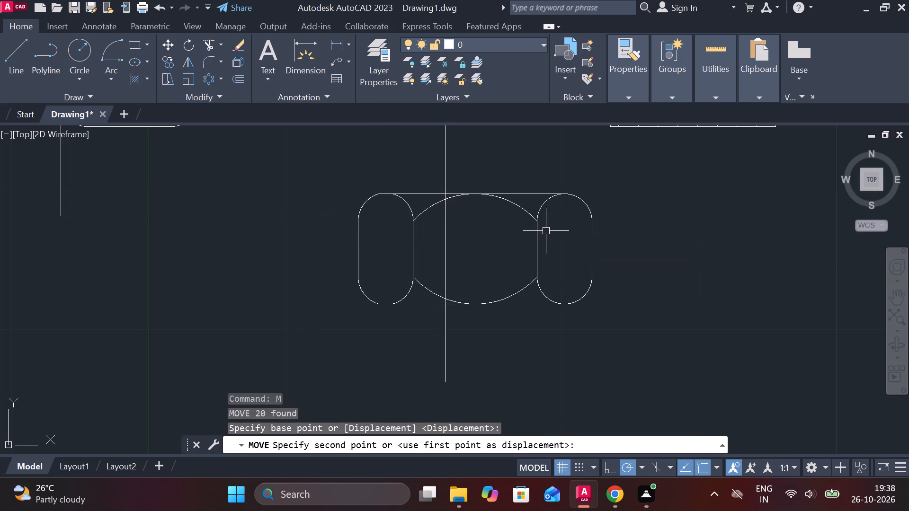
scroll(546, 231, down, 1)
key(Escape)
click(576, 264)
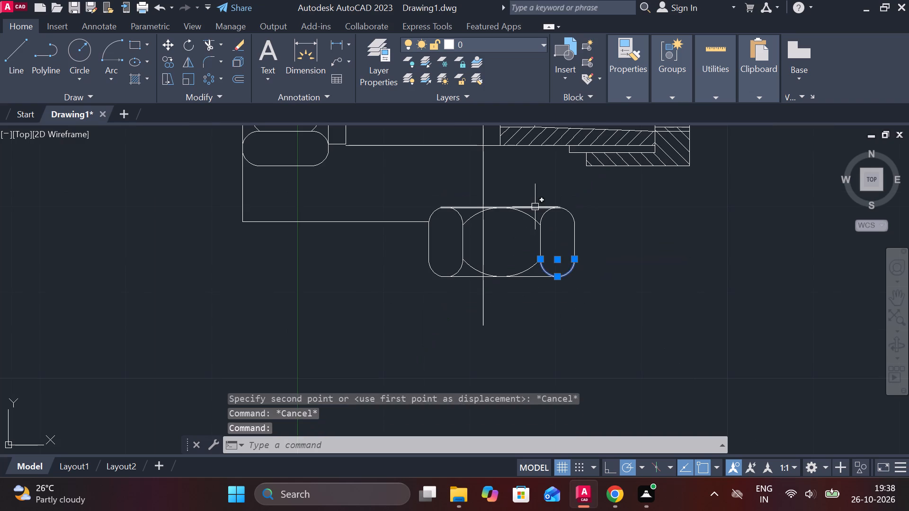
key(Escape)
Move the small nut view, without the guide lines, from its upper edge midpoint horizontally onto the vertical guide line so it is centred there.
click(602, 251)
click(528, 208)
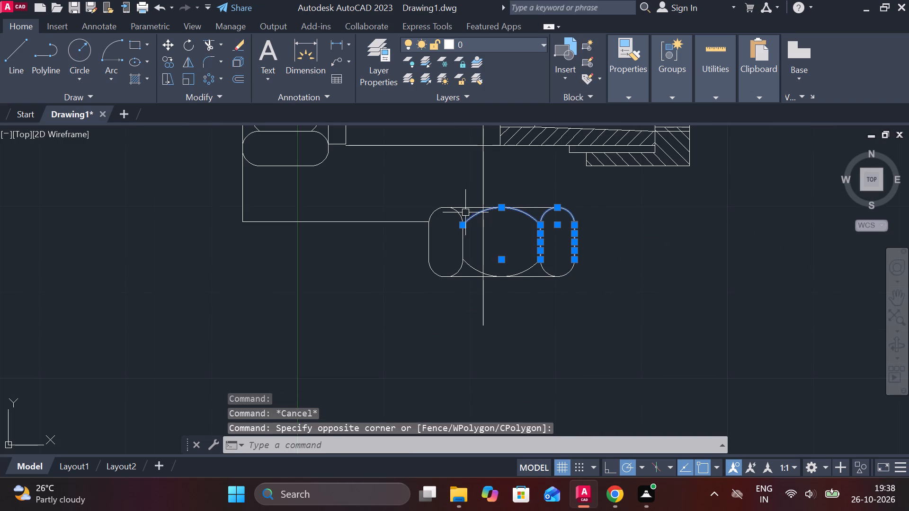
click(463, 210)
scroll(463, 210, up, 2)
click(456, 221)
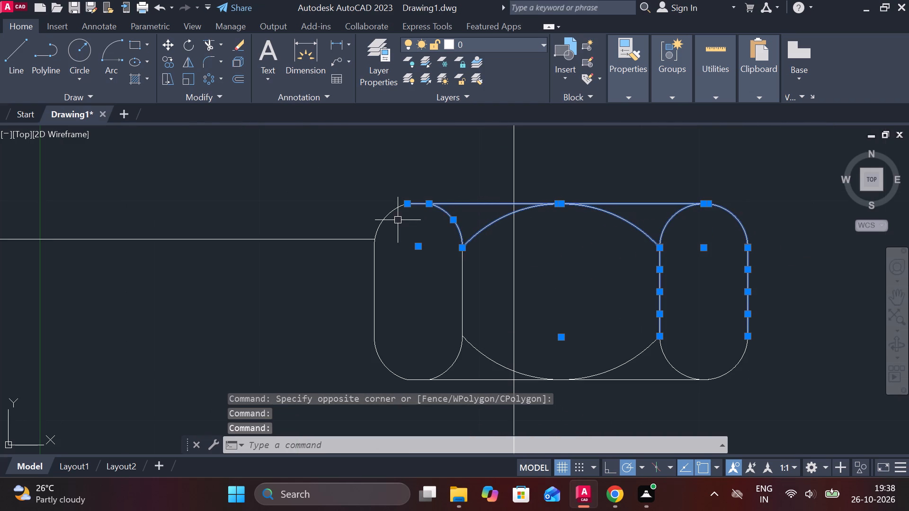
click(388, 215)
click(377, 282)
click(465, 309)
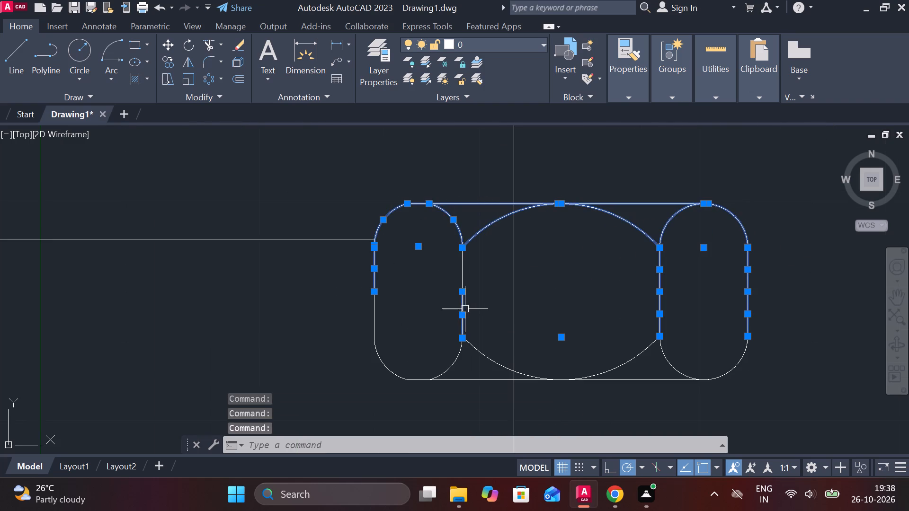
click(459, 269)
click(390, 365)
click(376, 314)
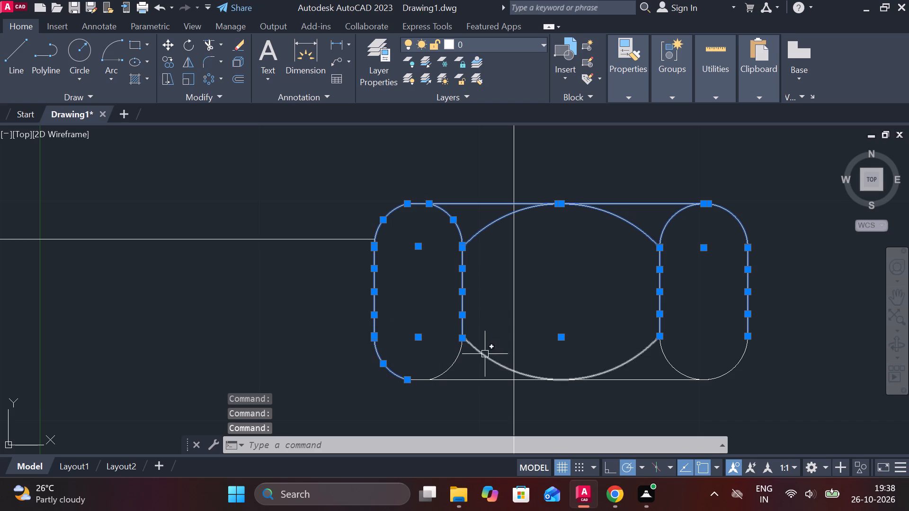
click(488, 355)
click(463, 358)
click(450, 358)
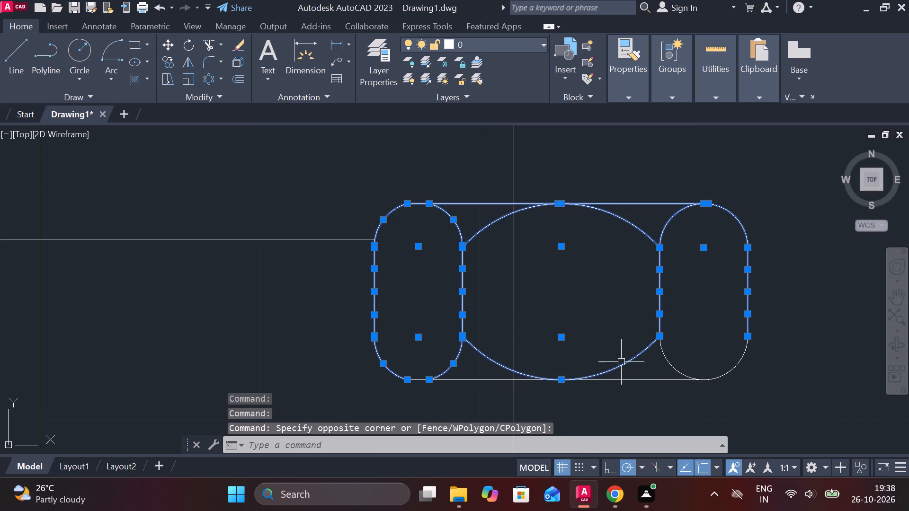
click(623, 363)
click(675, 367)
click(736, 366)
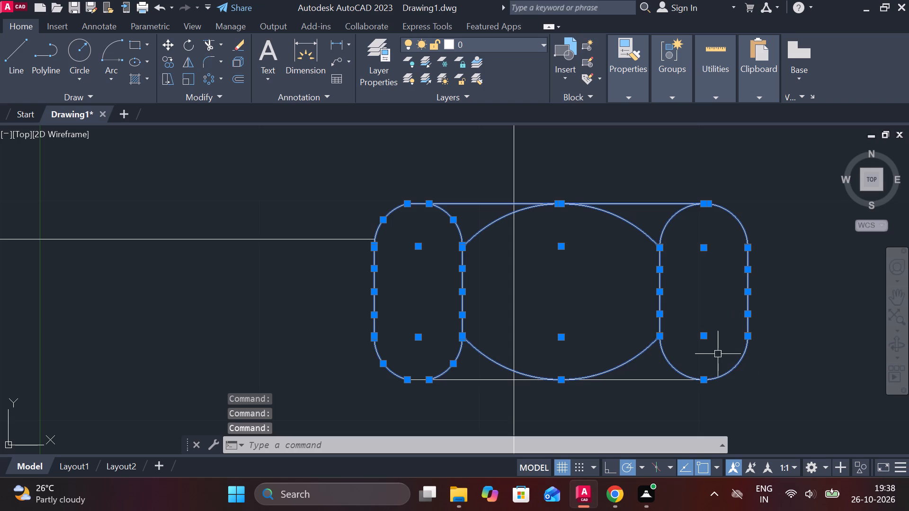
click(649, 377)
key(m)
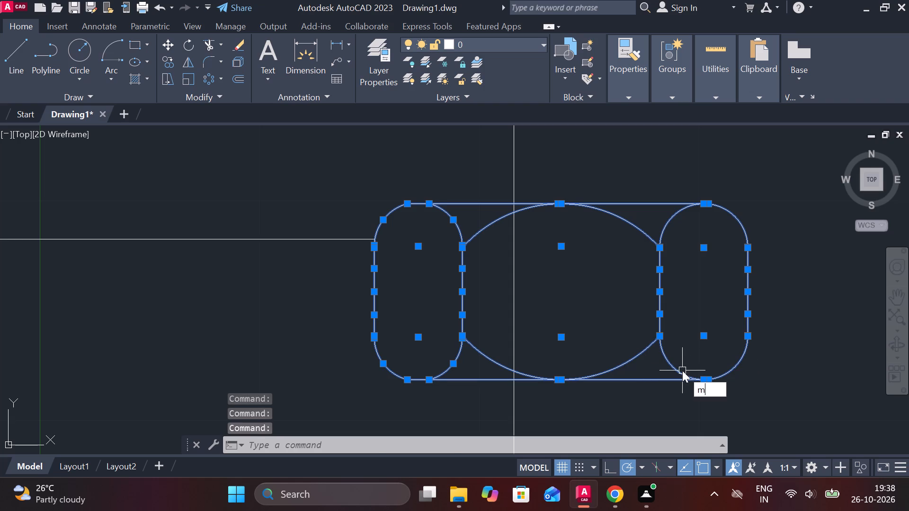
key(Return)
click(565, 201)
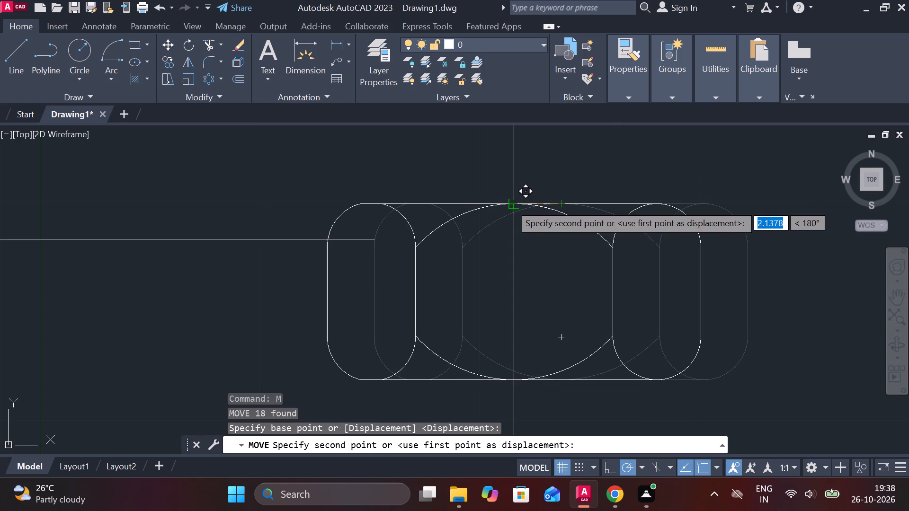
click(510, 204)
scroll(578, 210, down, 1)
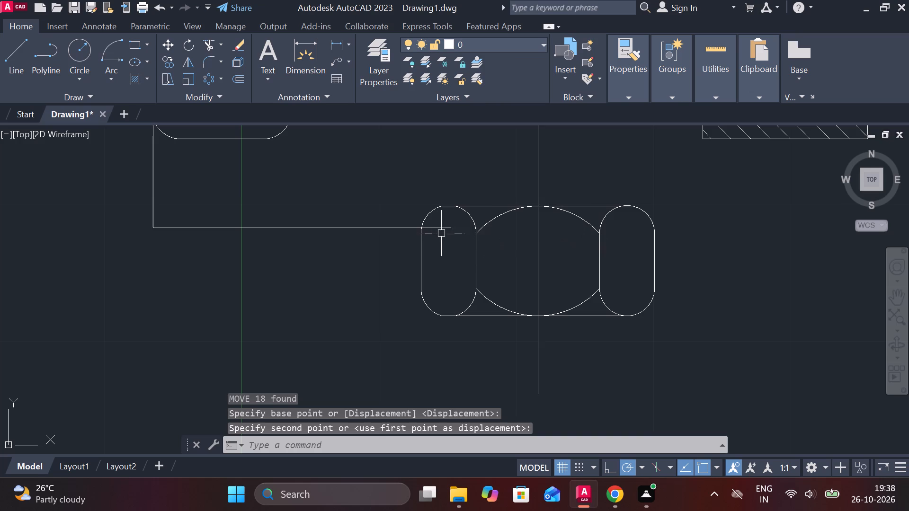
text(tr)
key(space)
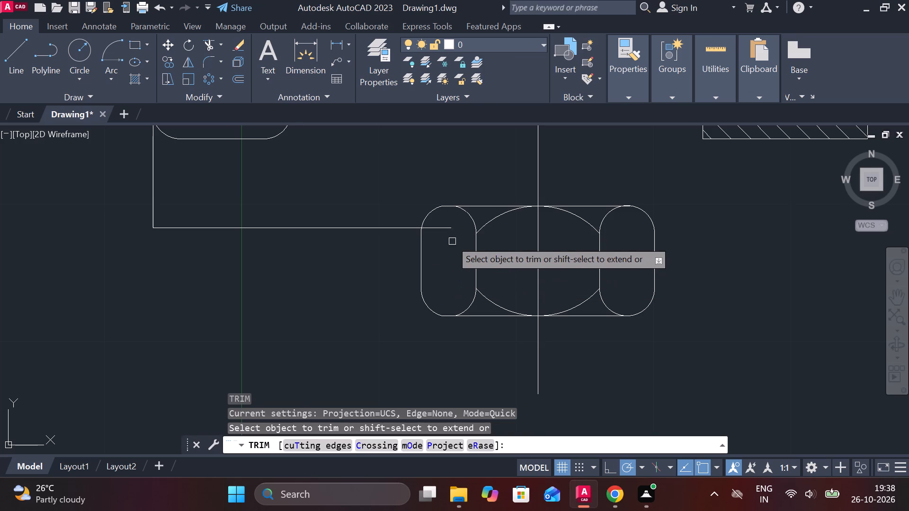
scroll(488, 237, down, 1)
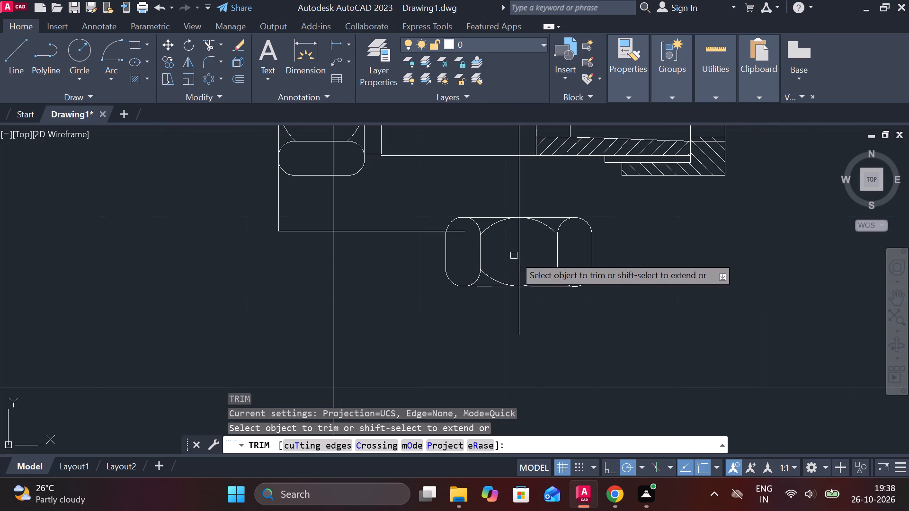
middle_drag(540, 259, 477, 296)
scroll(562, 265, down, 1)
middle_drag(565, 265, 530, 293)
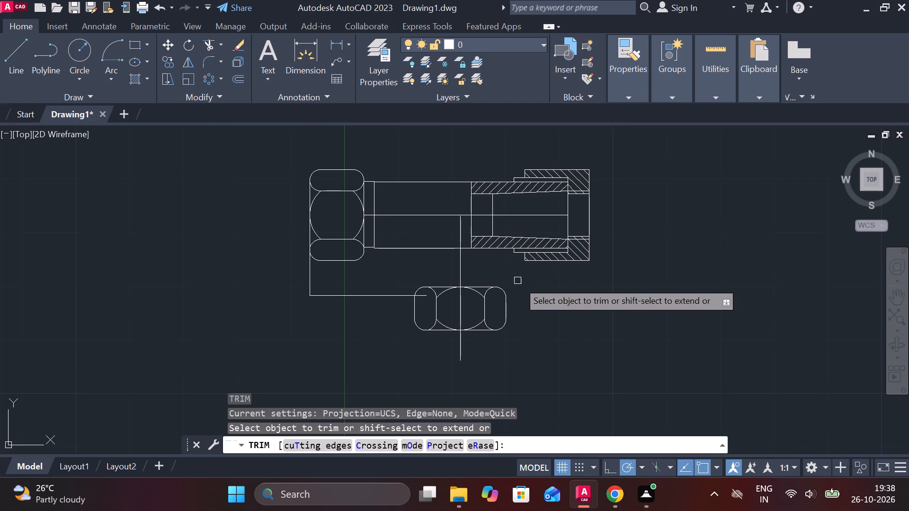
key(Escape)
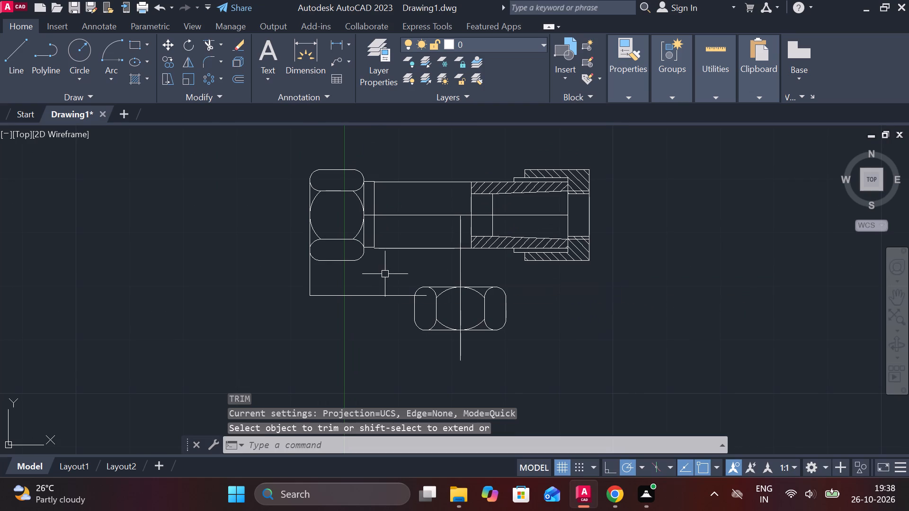
Draw a vertical line from the left end of the small nut's upper edge up to the main body's lower edge.
key(l)
key(Return)
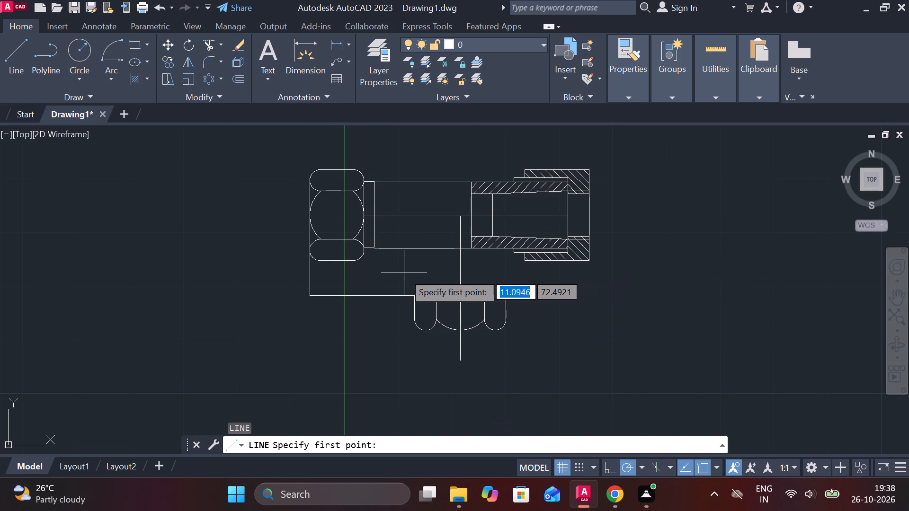
scroll(423, 280, up, 1)
click(426, 288)
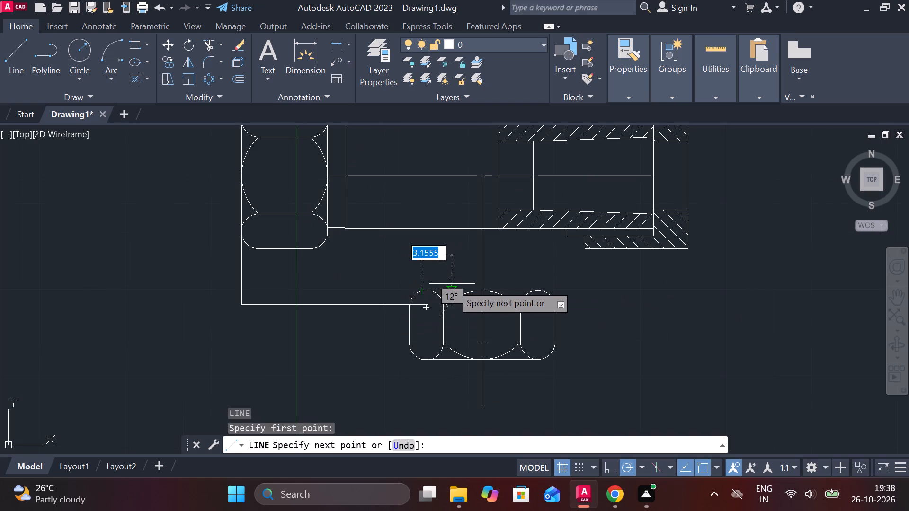
click(421, 229)
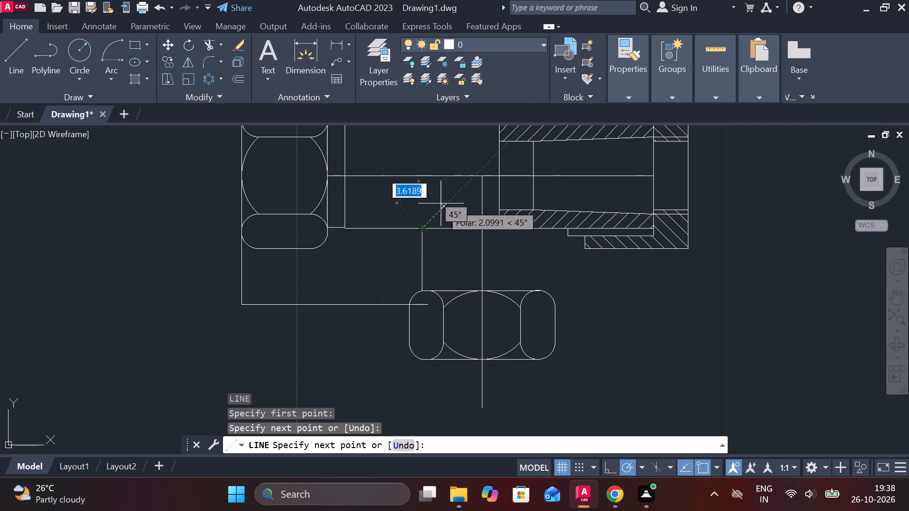
key(grave)
key(Escape)
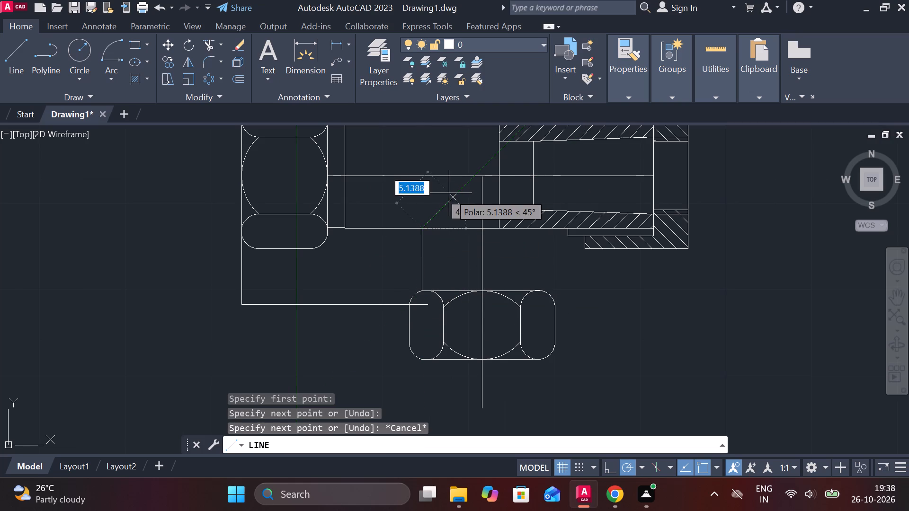
key(Escape)
Trim the main body's lower edge between the new vertical connecting line and the vertical guide line.
text(tr)
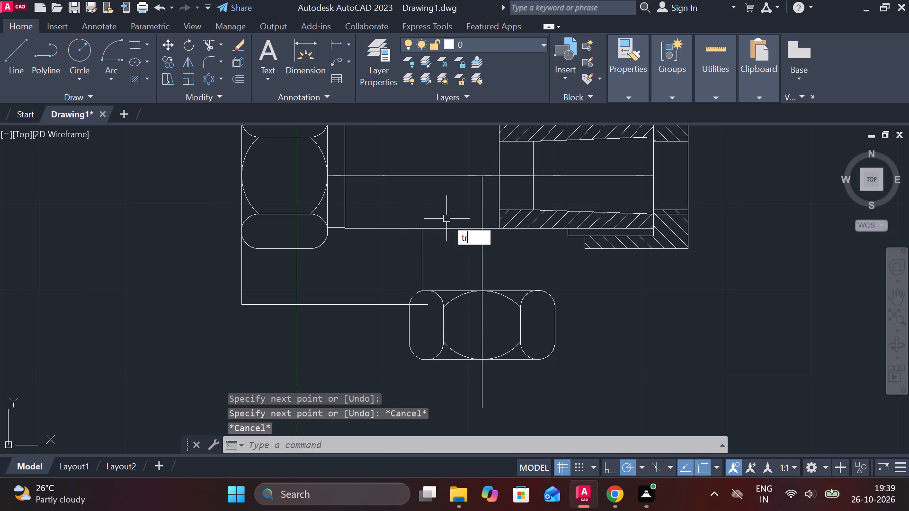
key(space)
drag(439, 209, 441, 244)
middle_drag(445, 244, 417, 273)
middle_drag(561, 297, 536, 264)
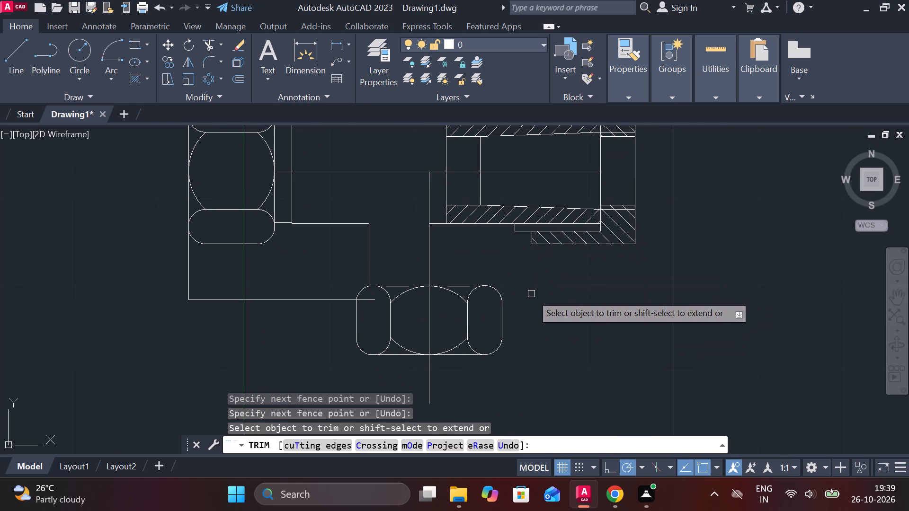
key(Escape)
middle_click(545, 299)
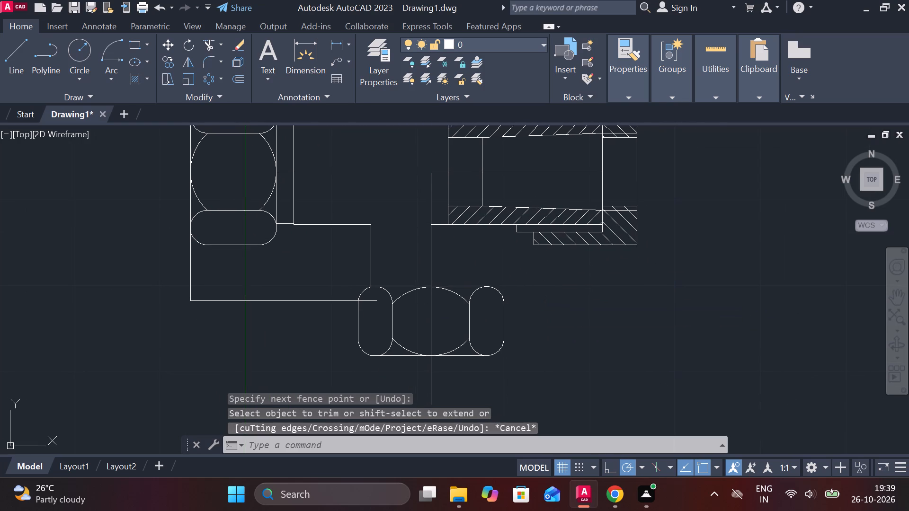
Draw a vertical line from the right end of the small nut's upper edge up to the main body's lower edge.
key(l)
key(Return)
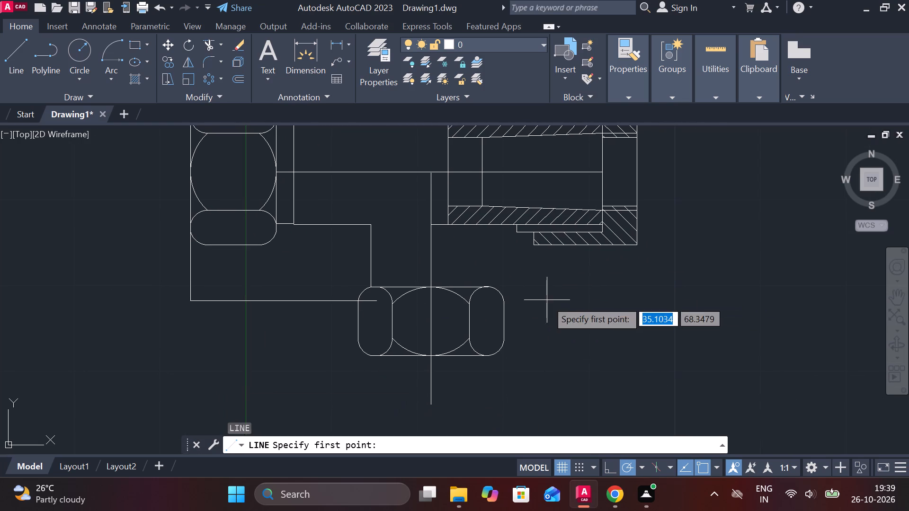
click(483, 286)
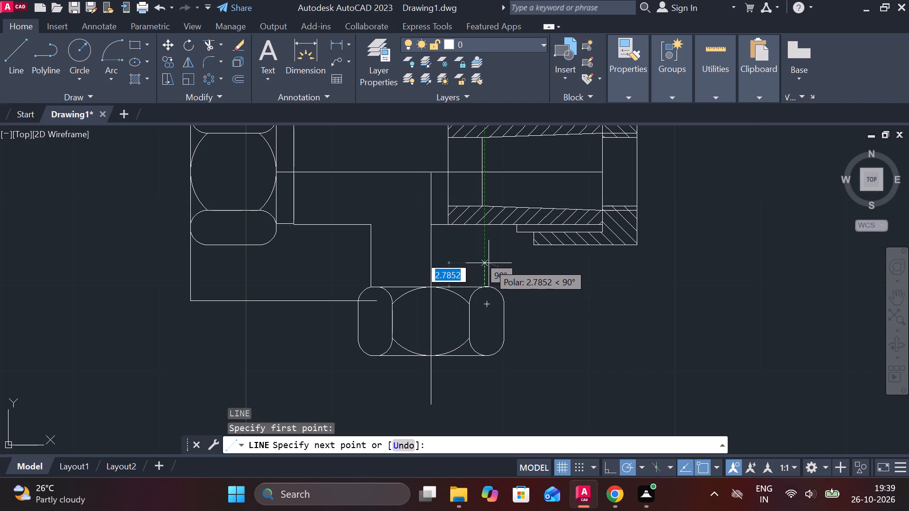
click(491, 219)
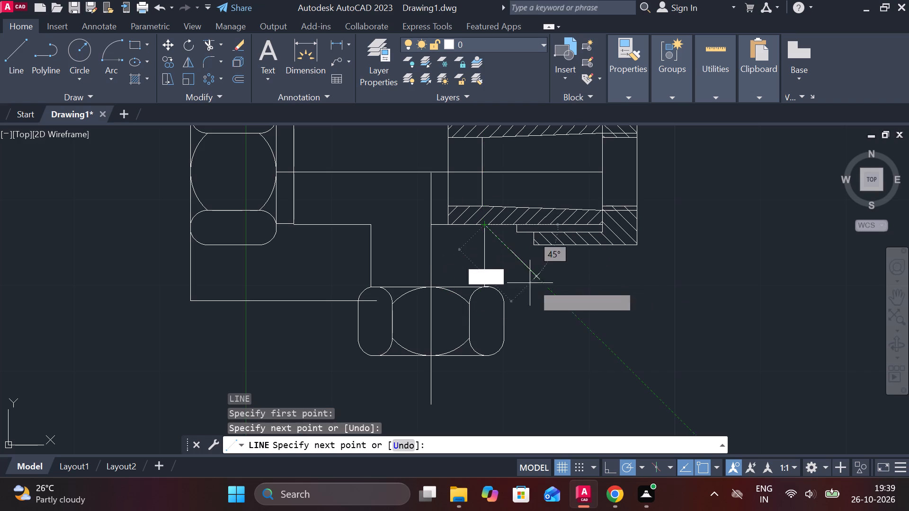
key(Escape)
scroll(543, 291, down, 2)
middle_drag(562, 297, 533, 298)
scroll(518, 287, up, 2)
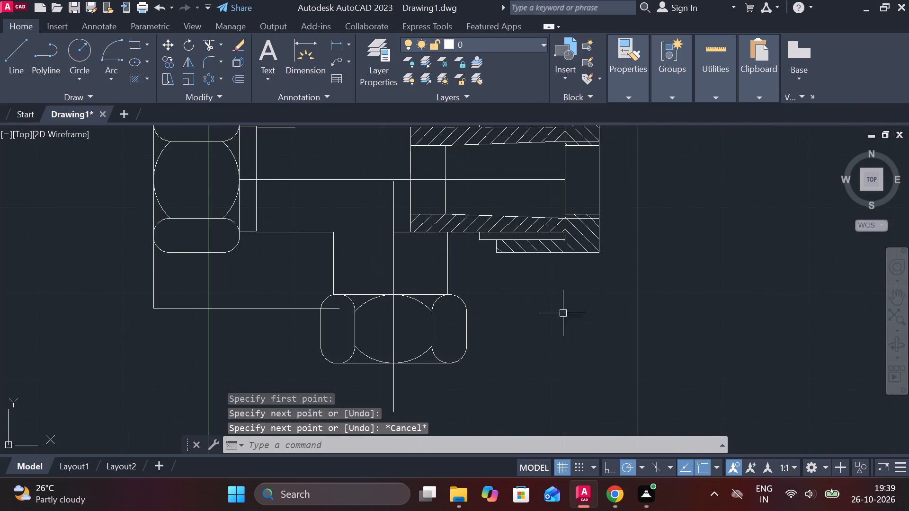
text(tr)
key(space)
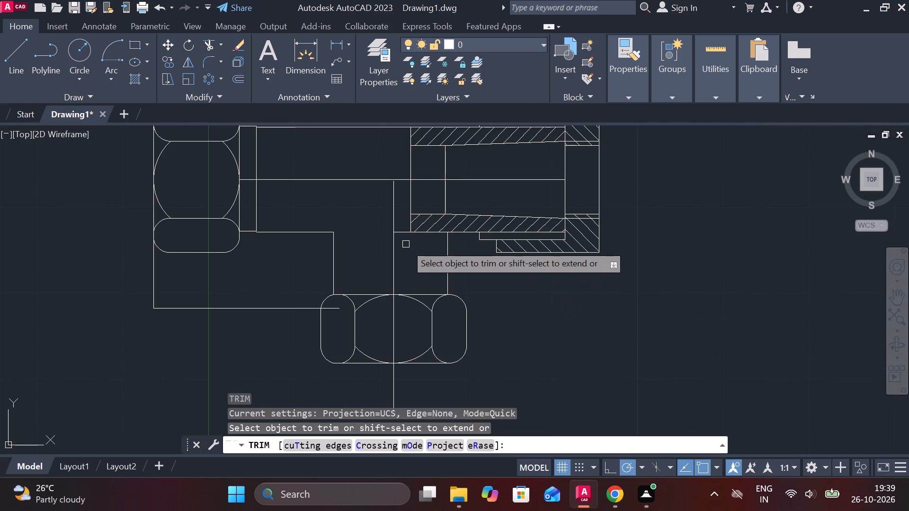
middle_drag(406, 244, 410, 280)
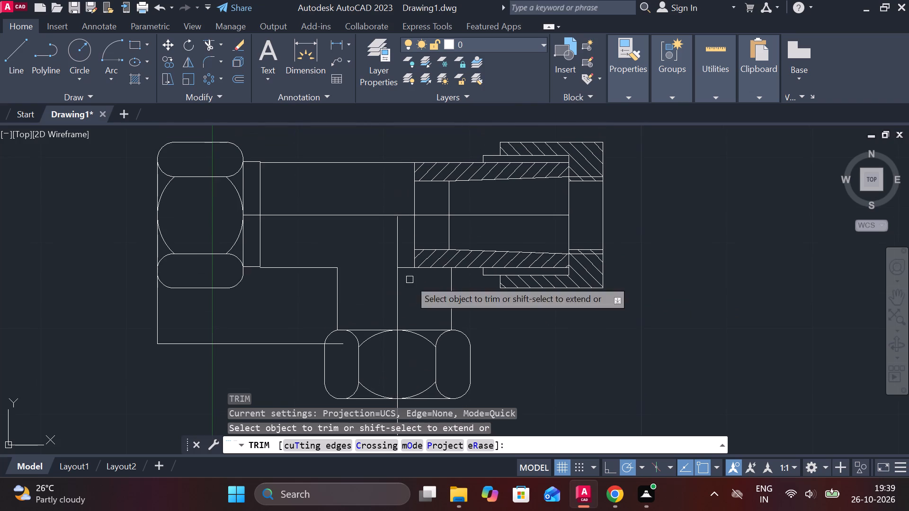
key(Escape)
Stretch the upper end of the vertical guide line up past the main body's upper edge.
click(394, 233)
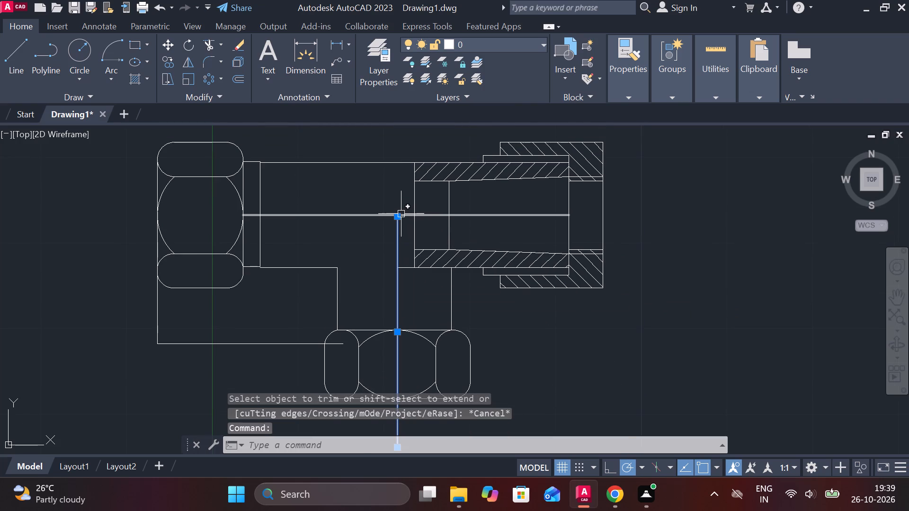
click(396, 216)
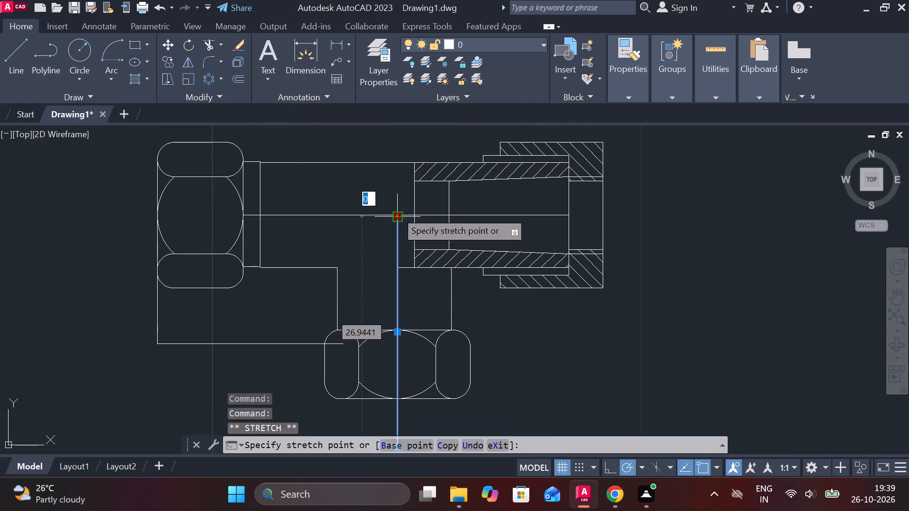
click(400, 140)
key(Escape)
Erase the leftover horizontal and vertical guide lines below the large nut.
scroll(469, 260, down, 1)
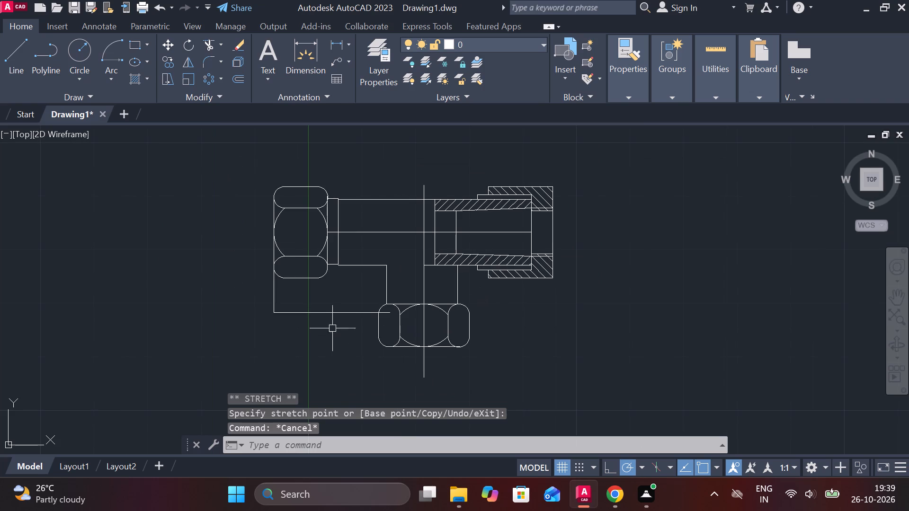
click(330, 310)
text(e)
key(space)
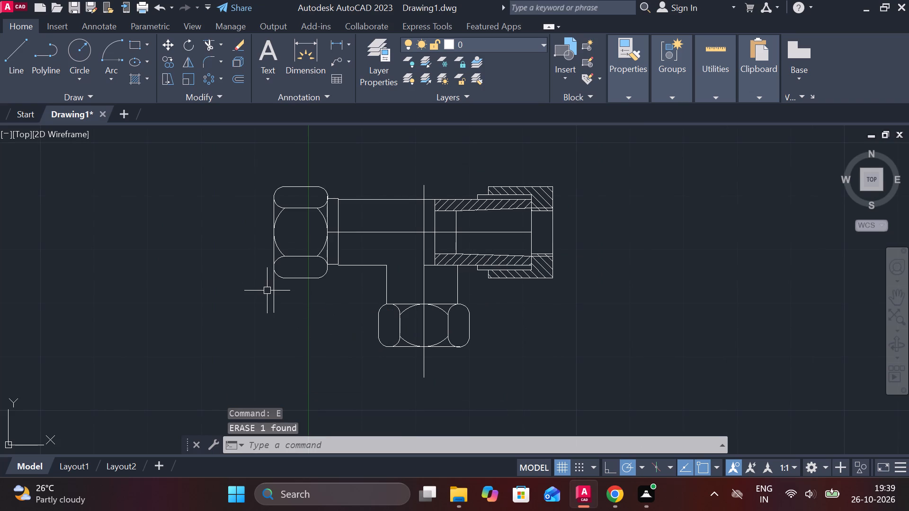
click(272, 294)
text(e)
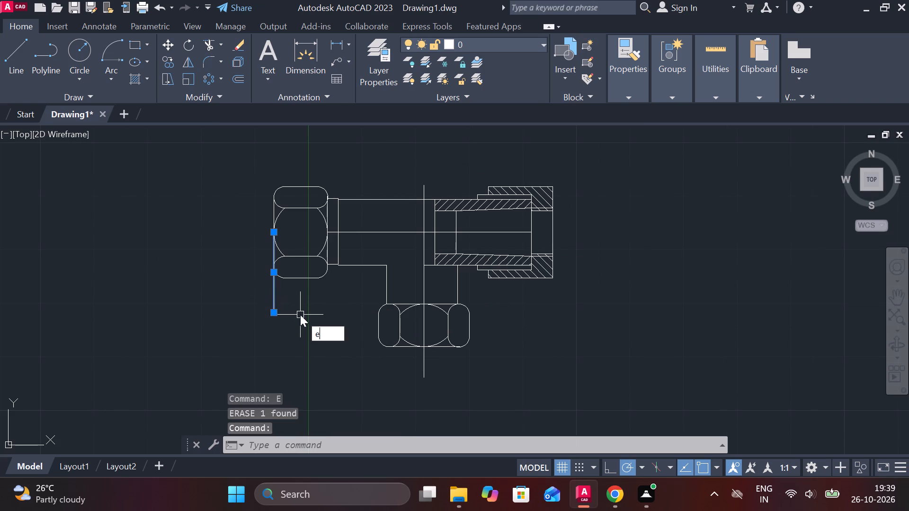
key(space)
Stretch the horizontal centre line's left end across the large nut to its outer edge.
middle_drag(473, 295, 458, 295)
scroll(464, 297, down, 1)
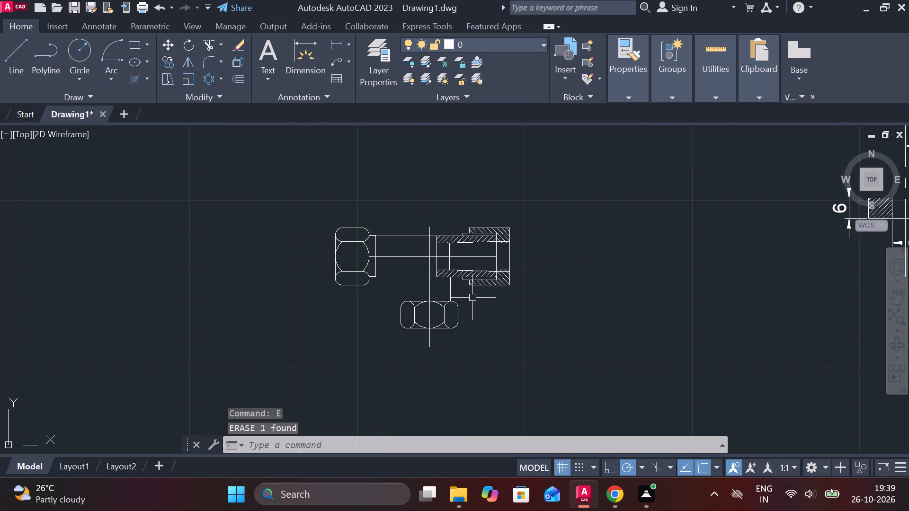
scroll(467, 301, up, 2)
middle_drag(467, 301, 552, 375)
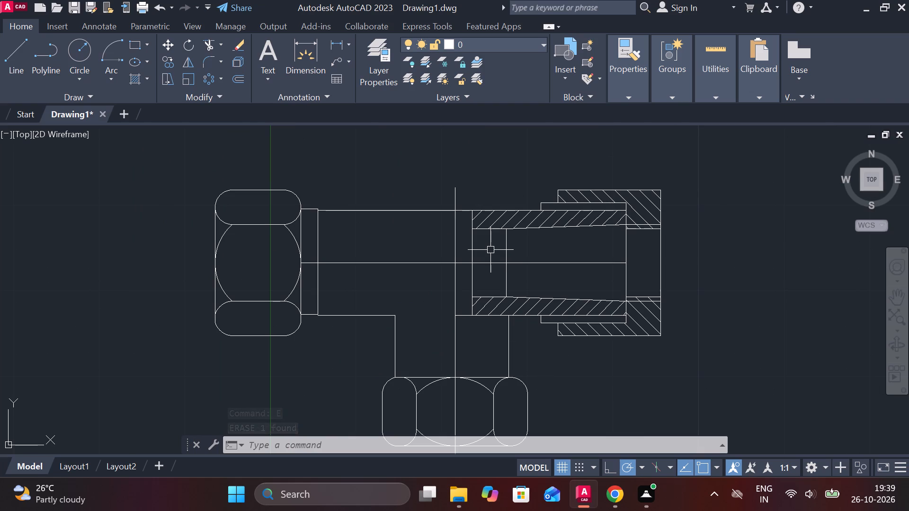
scroll(474, 231, up, 1)
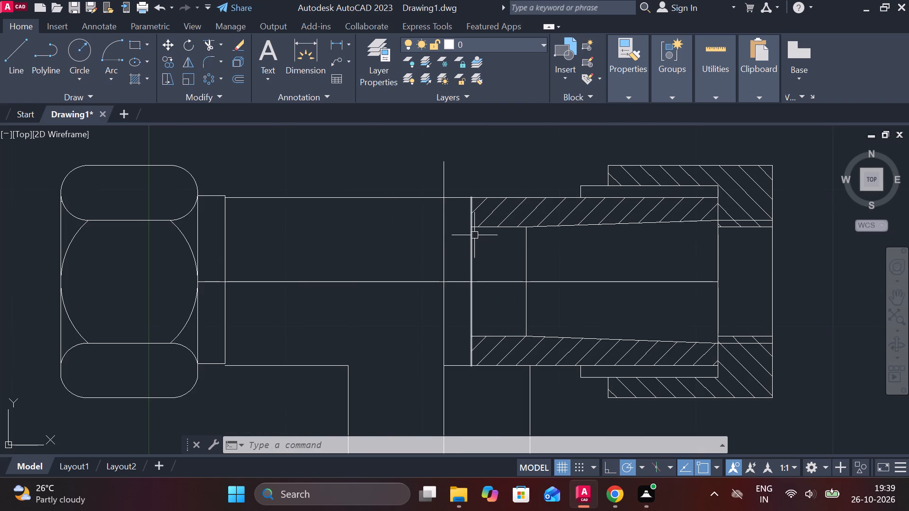
scroll(479, 240, down, 1)
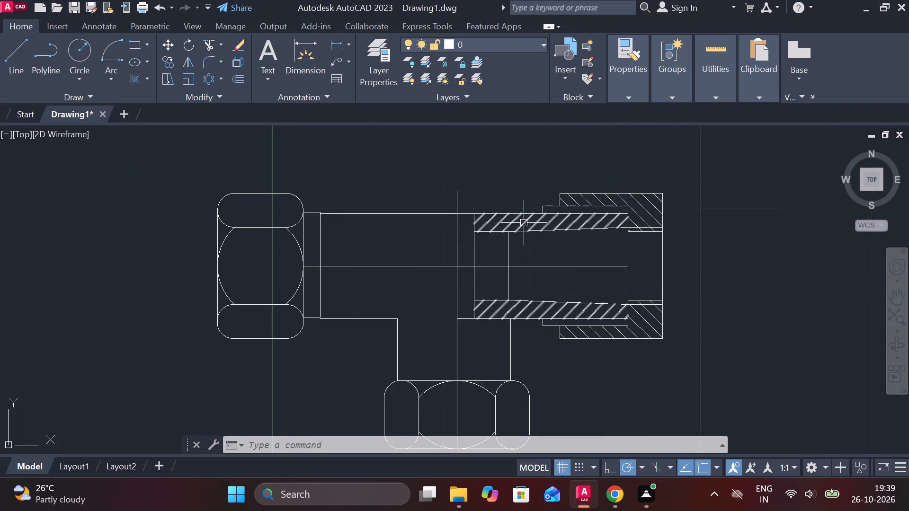
scroll(501, 218, down, 2)
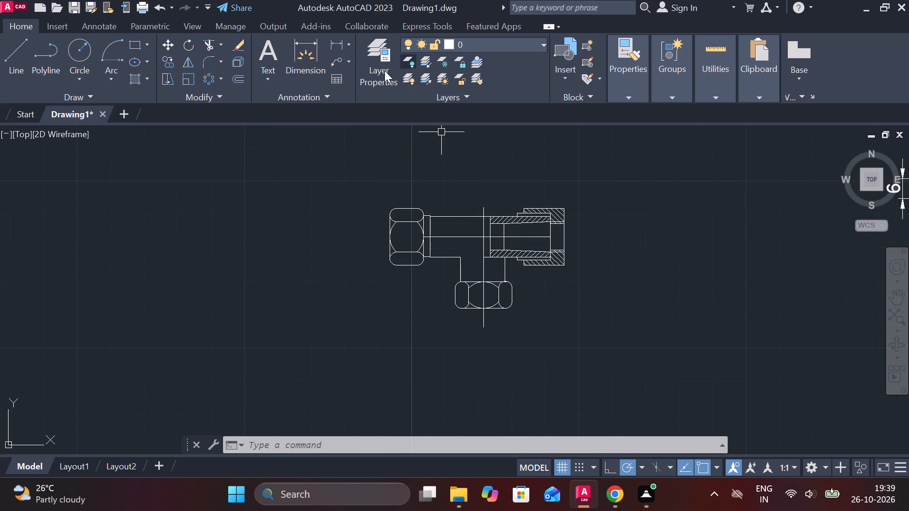
click(435, 237)
scroll(434, 237, up, 2)
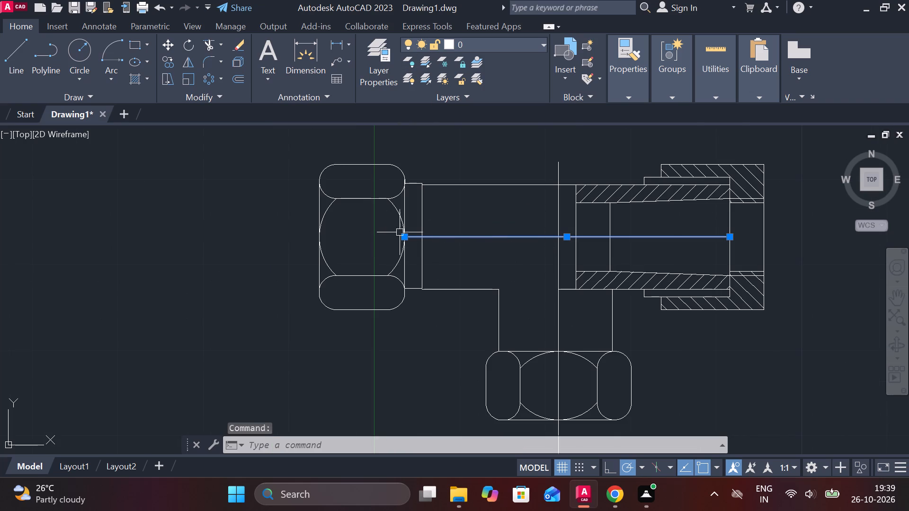
click(407, 237)
click(325, 236)
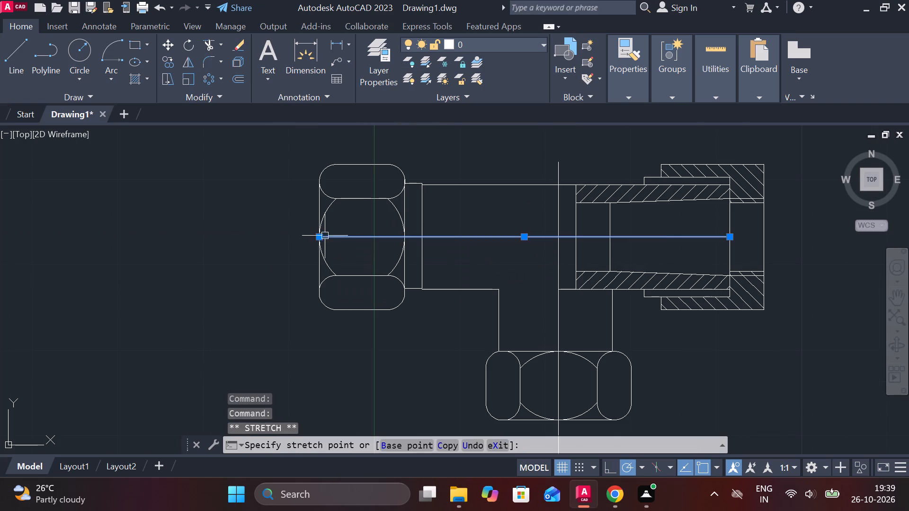
key(Escape)
Stretch the horizontal centre line's right end out past the hatched socket nut's outer edge.
middle_drag(649, 253, 507, 249)
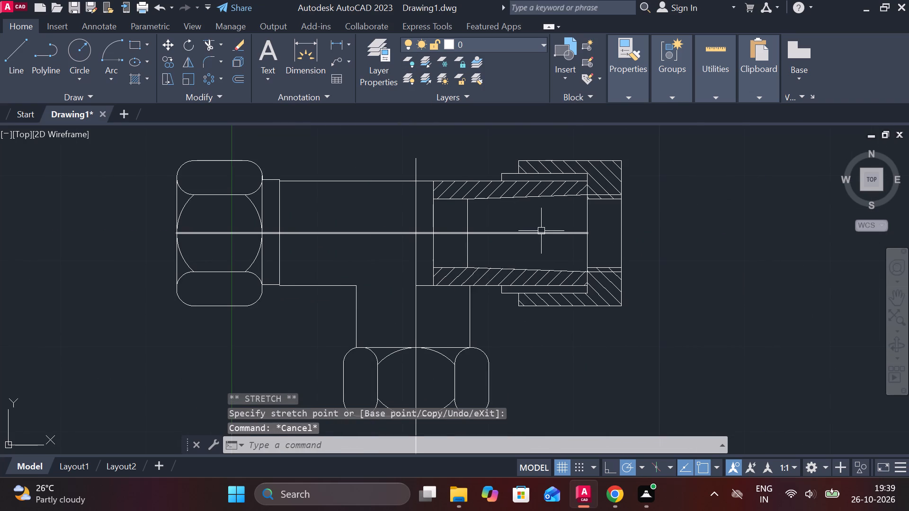
click(541, 231)
click(584, 234)
click(641, 234)
key(Escape)
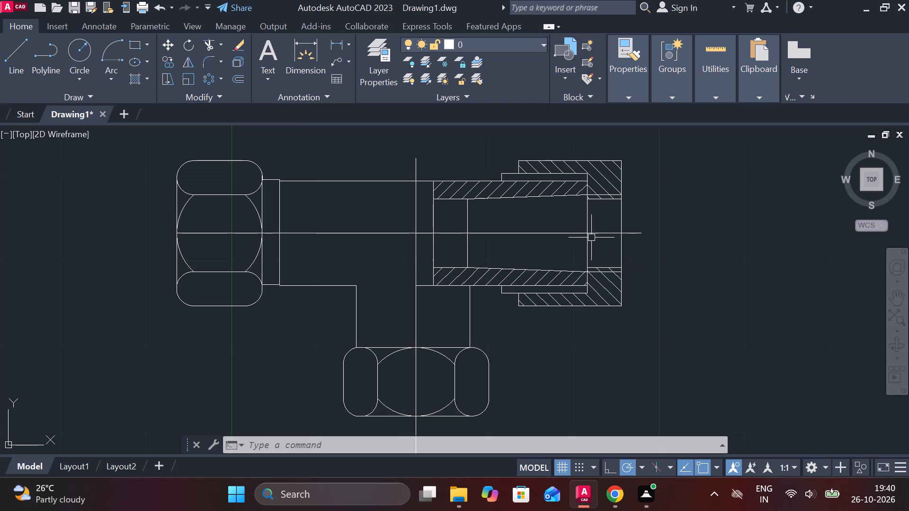
Draw a line inside the small nut from the vertical centre line about 5.65 units right, continuing vertically up to the body's lower edge.
middle_drag(553, 326, 561, 326)
scroll(298, 293, up, 1)
scroll(298, 293, down, 2)
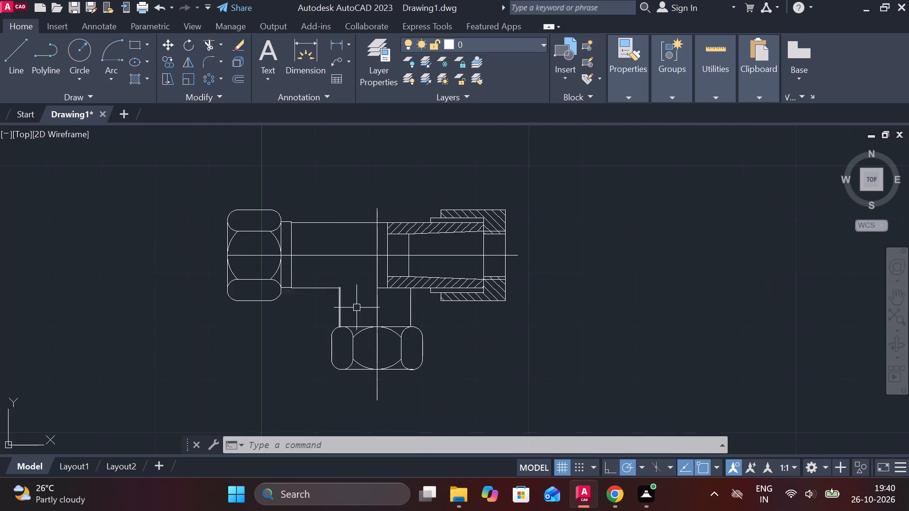
middle_drag(454, 317, 602, 314)
middle_drag(613, 322, 565, 325)
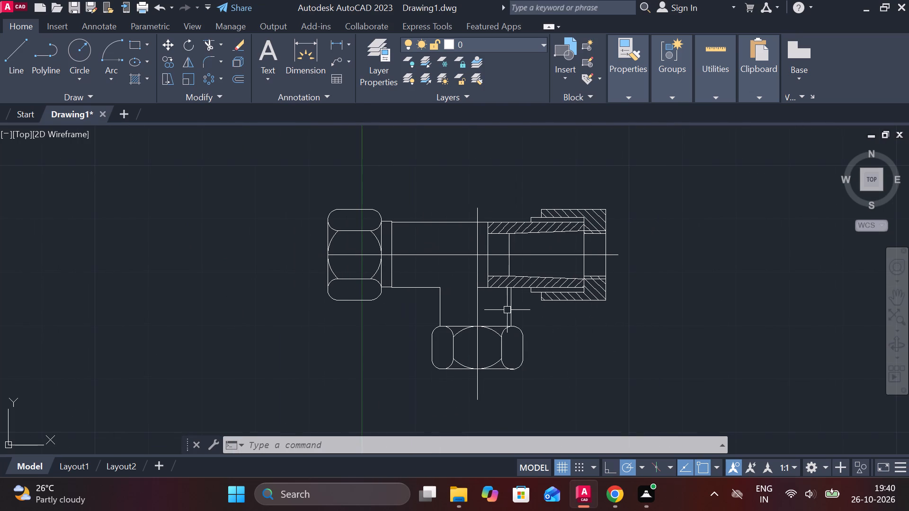
scroll(536, 319, up, 1)
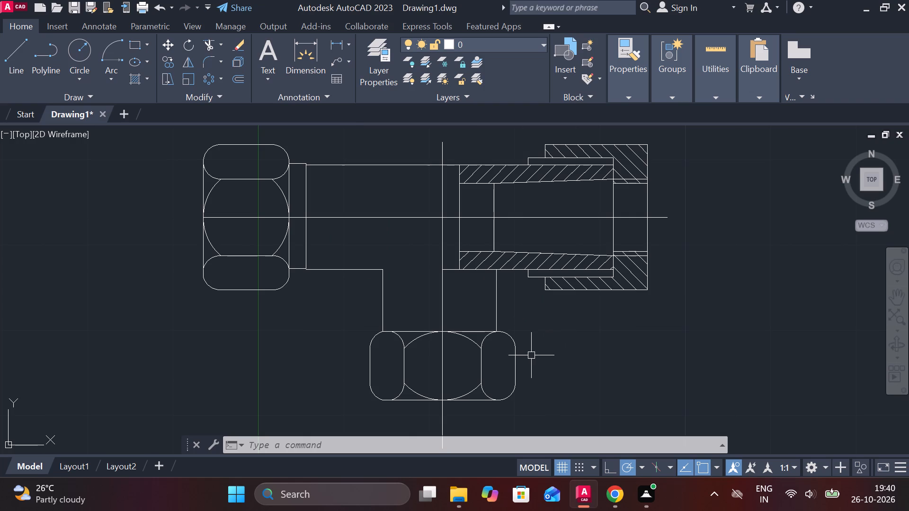
scroll(510, 356, up, 1)
middle_drag(510, 357, 534, 337)
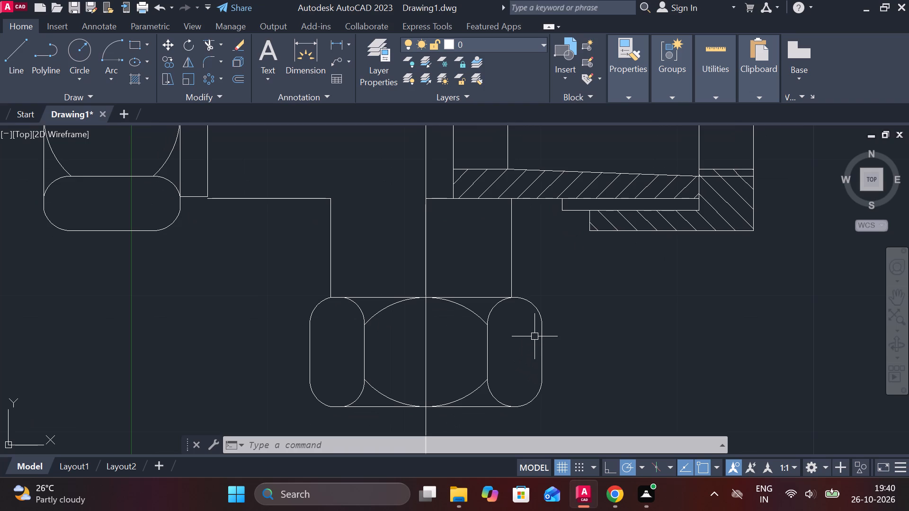
key(l)
key(Return)
click(430, 334)
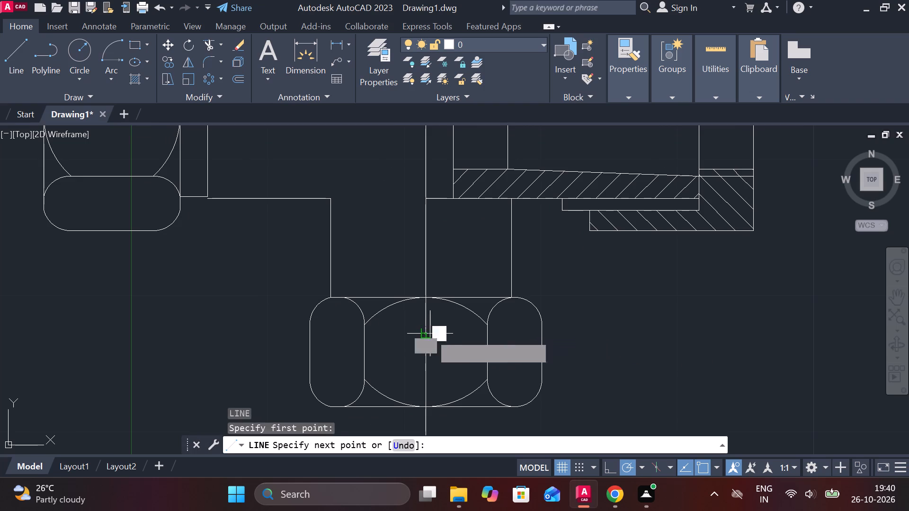
click(503, 335)
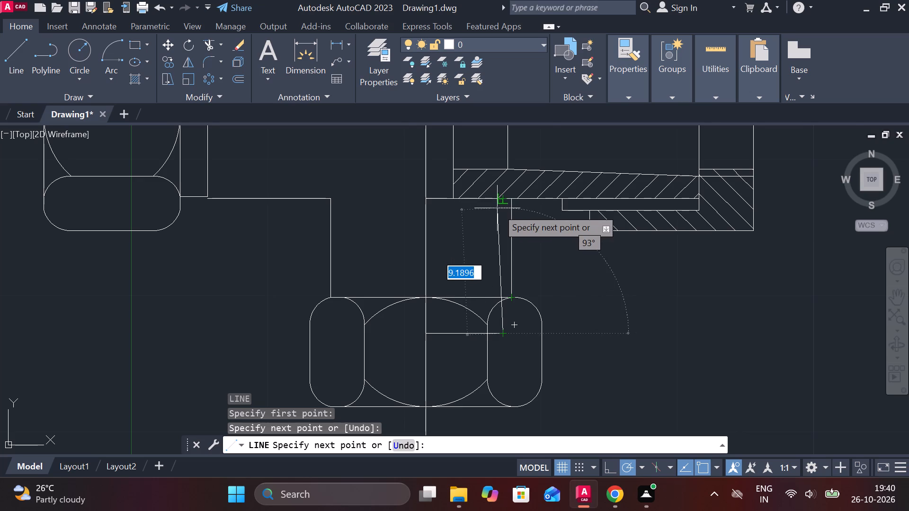
scroll(497, 208, up, 2)
click(512, 180)
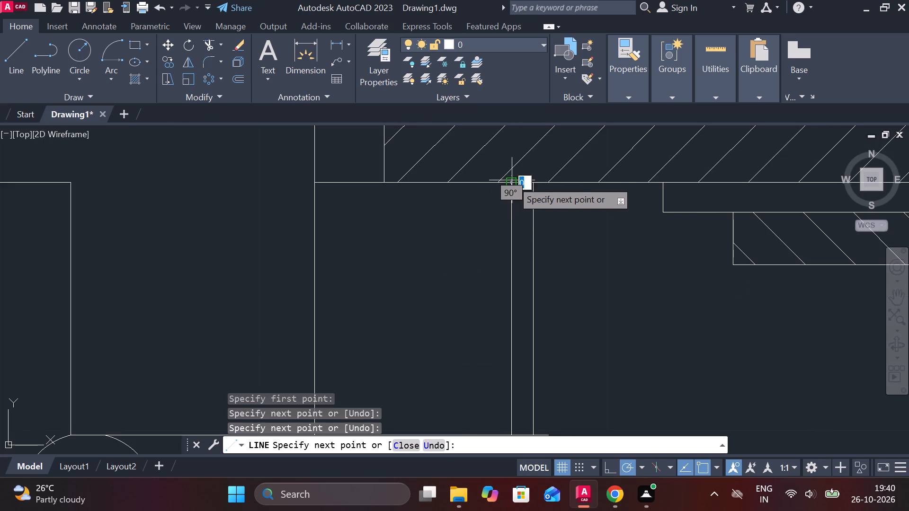
scroll(527, 238, down, 2)
key(Escape)
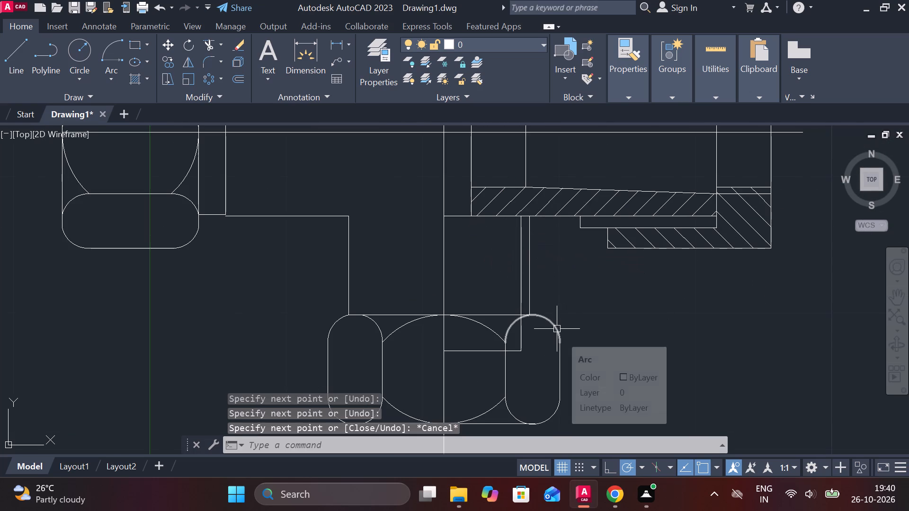
Trim the facet arcs and inner facet edge from the small nut's right half, plus its upper edge between the centre line and the new vertical line.
text(tr)
key(space)
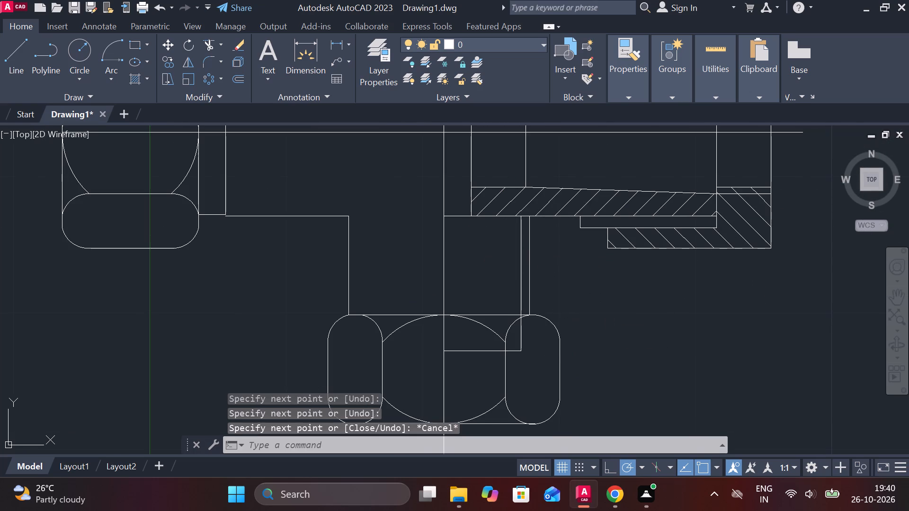
click(493, 331)
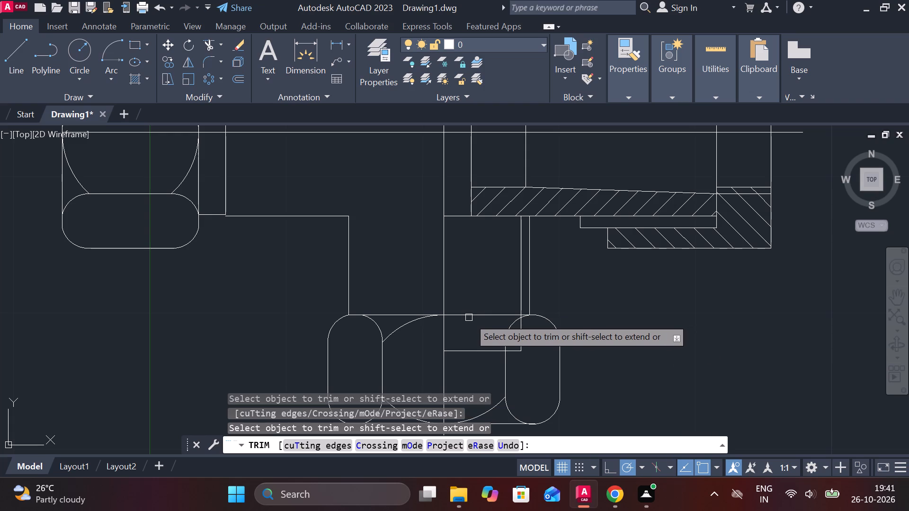
click(469, 317)
click(464, 317)
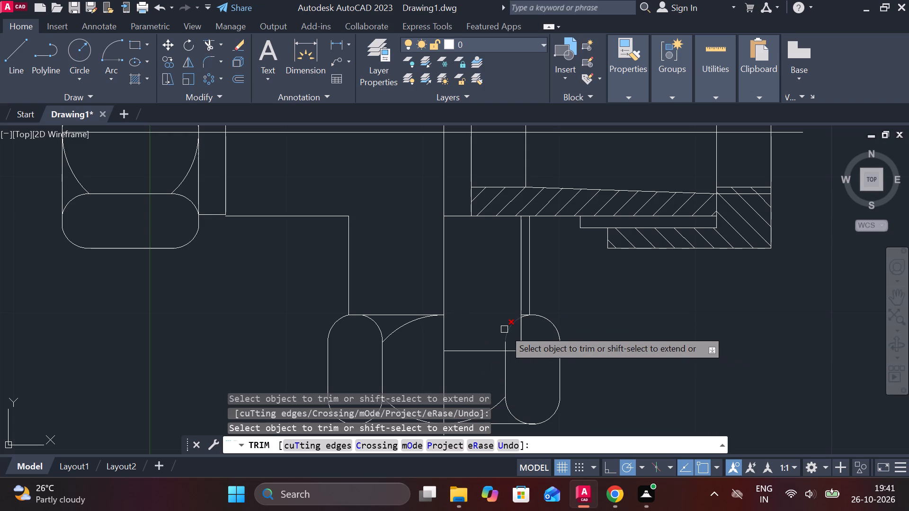
click(504, 329)
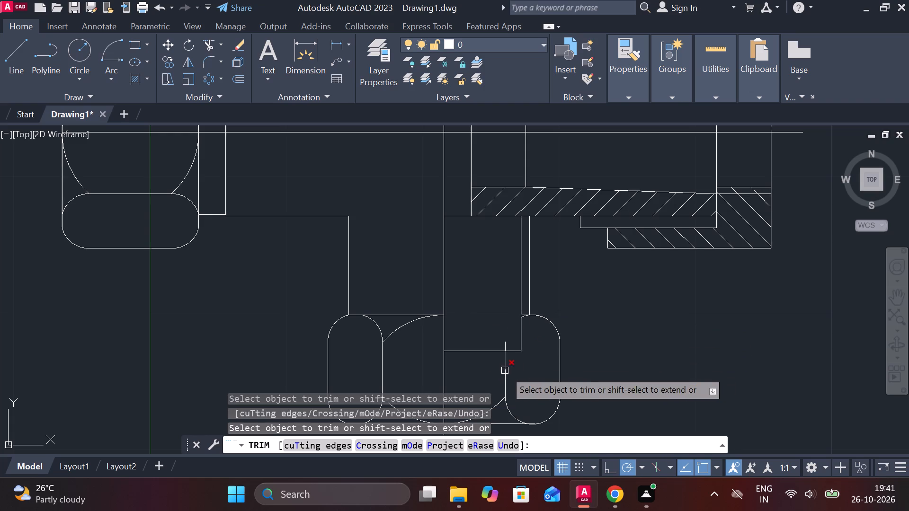
click(504, 370)
middle_drag(508, 371, 507, 280)
drag(510, 312, 494, 308)
click(501, 300)
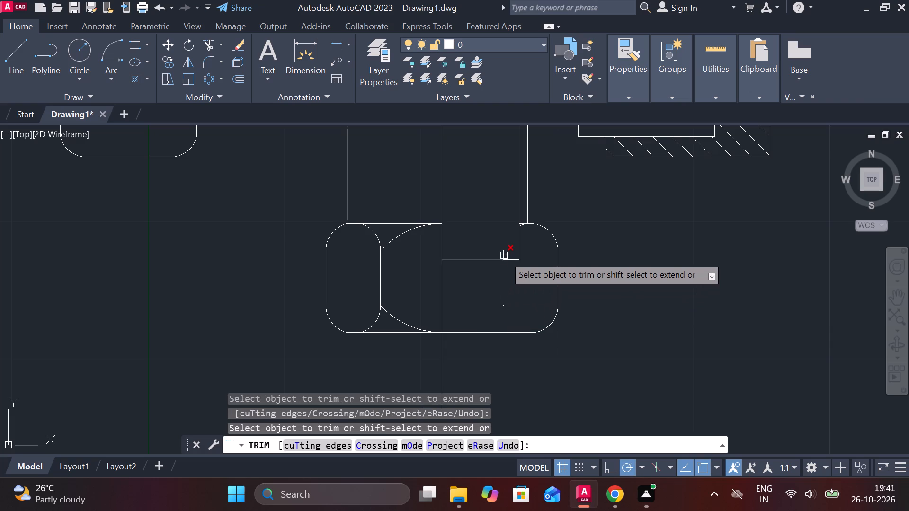
Trim the tiny leftover facet-edge fragment in the lower part of the small nut's right half.
click(504, 255)
click(507, 305)
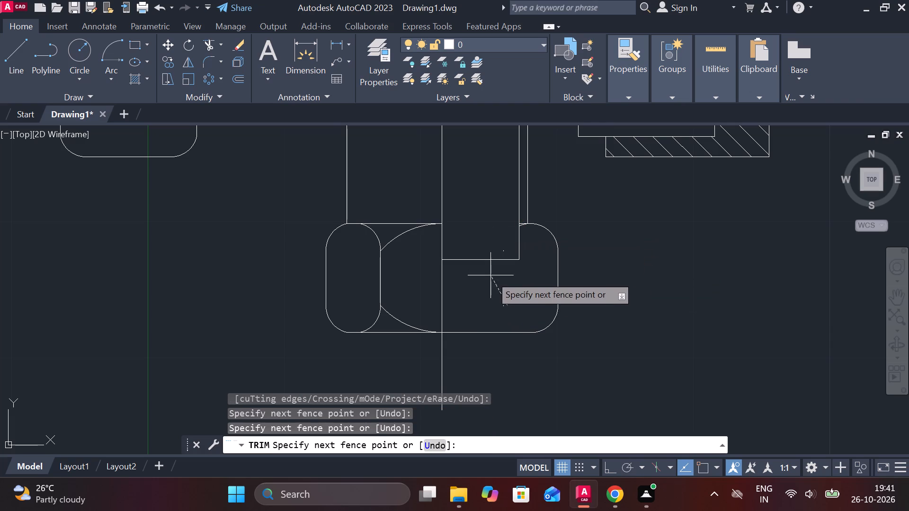
click(508, 276)
click(501, 305)
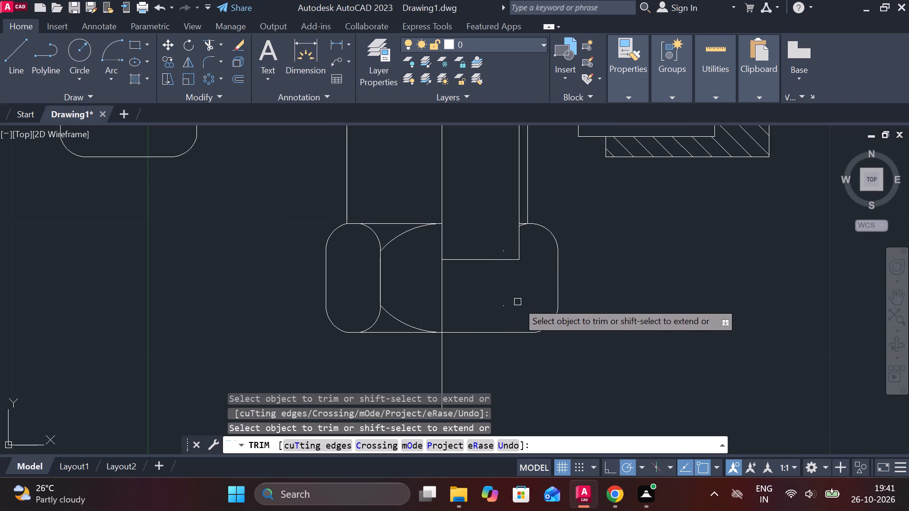
click(517, 303)
click(502, 315)
click(500, 307)
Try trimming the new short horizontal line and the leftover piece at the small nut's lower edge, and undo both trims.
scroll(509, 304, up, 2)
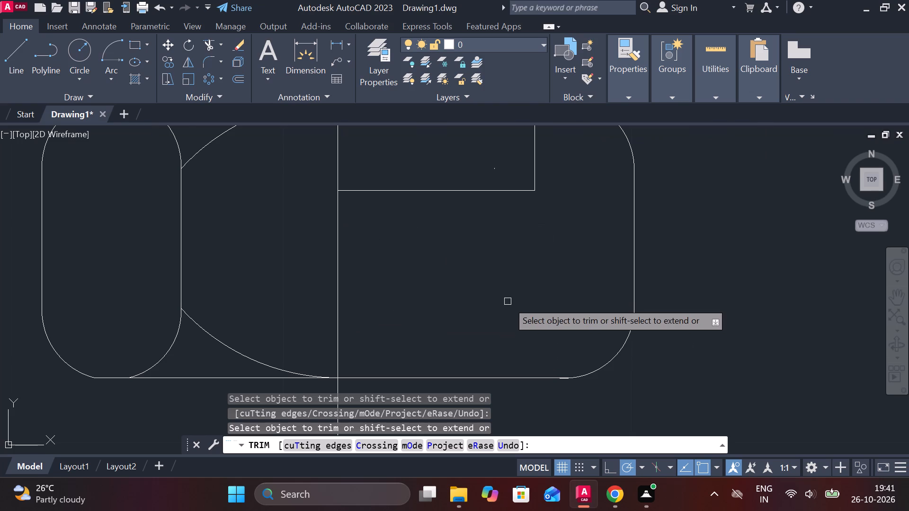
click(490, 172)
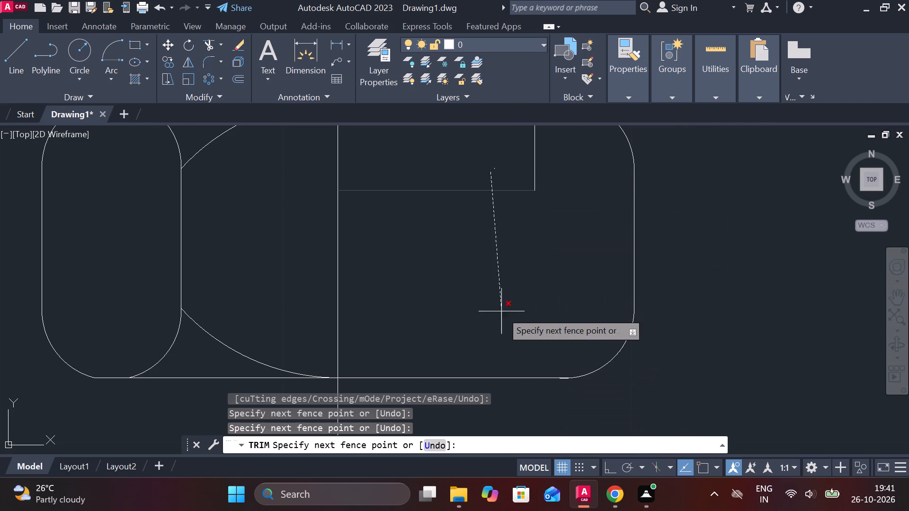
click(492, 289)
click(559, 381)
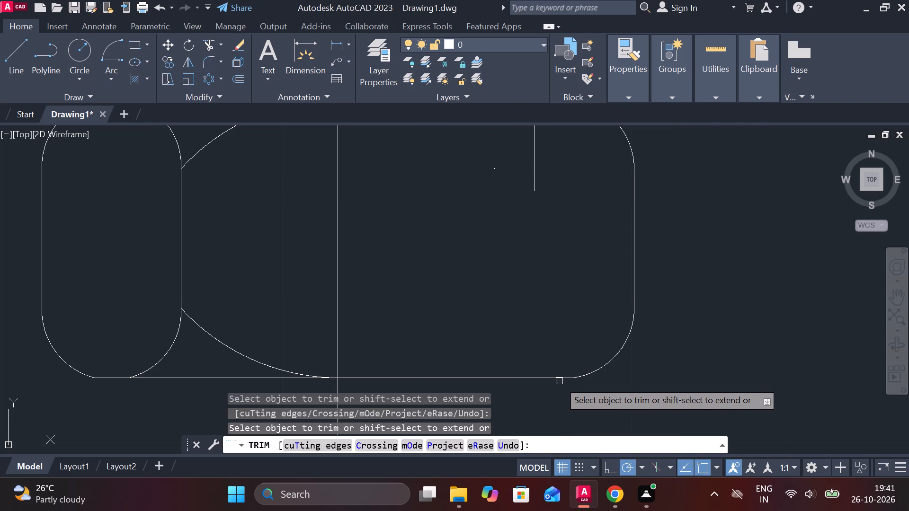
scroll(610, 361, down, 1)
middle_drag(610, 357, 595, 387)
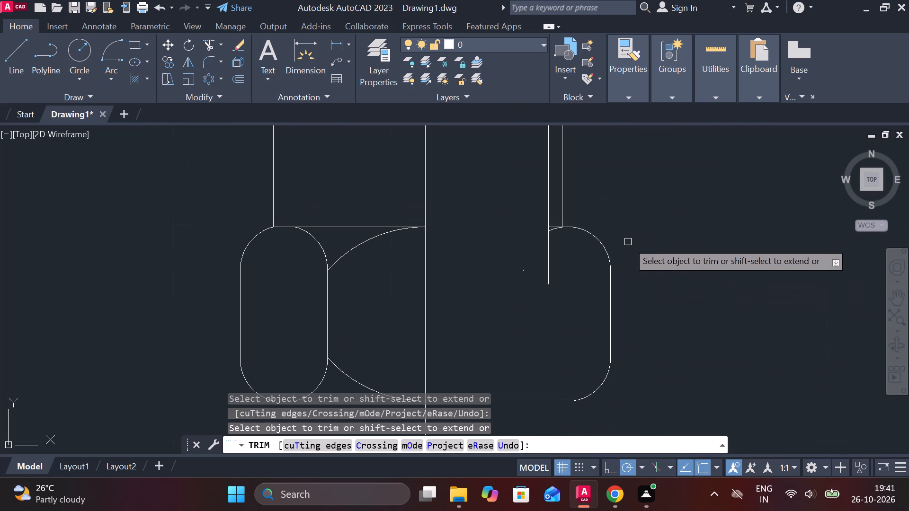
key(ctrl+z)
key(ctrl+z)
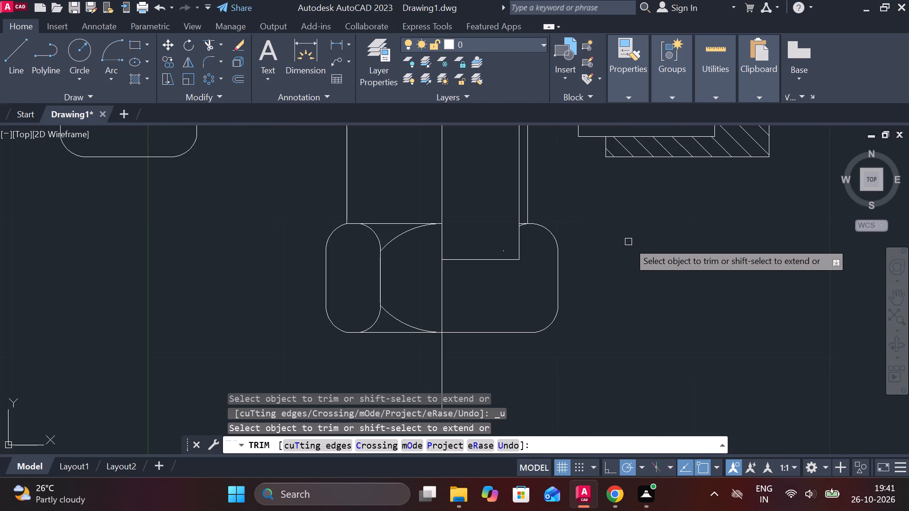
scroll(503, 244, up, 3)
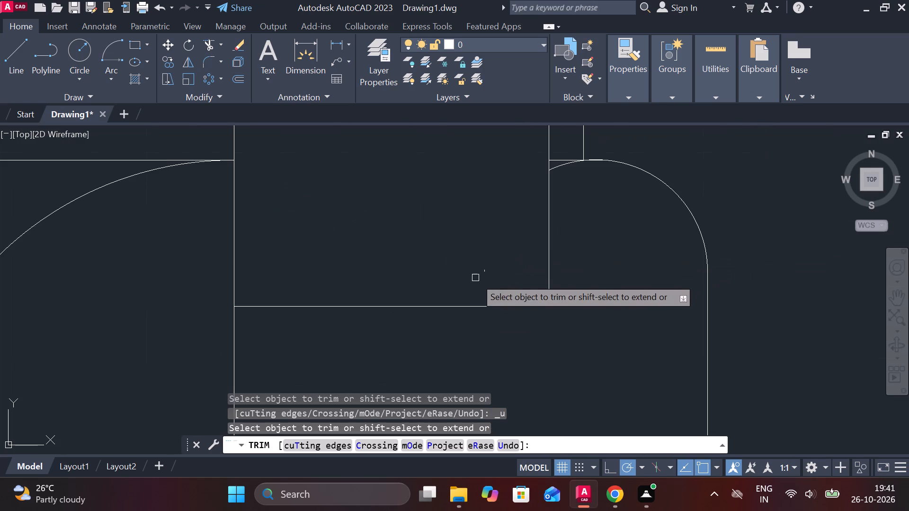
Trim the tiny stray fragment inside the small nut and the leftover arc piece beside the new vertical line at its upper edge.
click(488, 272)
click(483, 271)
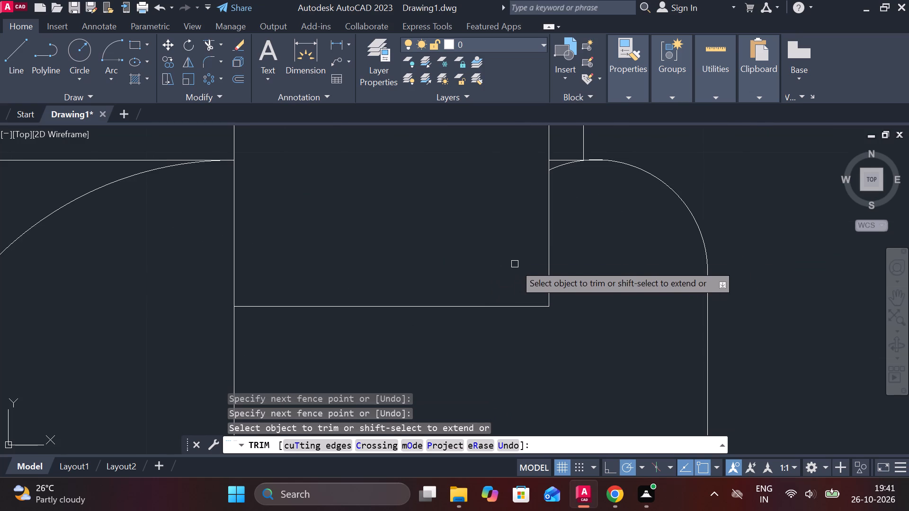
middle_drag(507, 238, 433, 348)
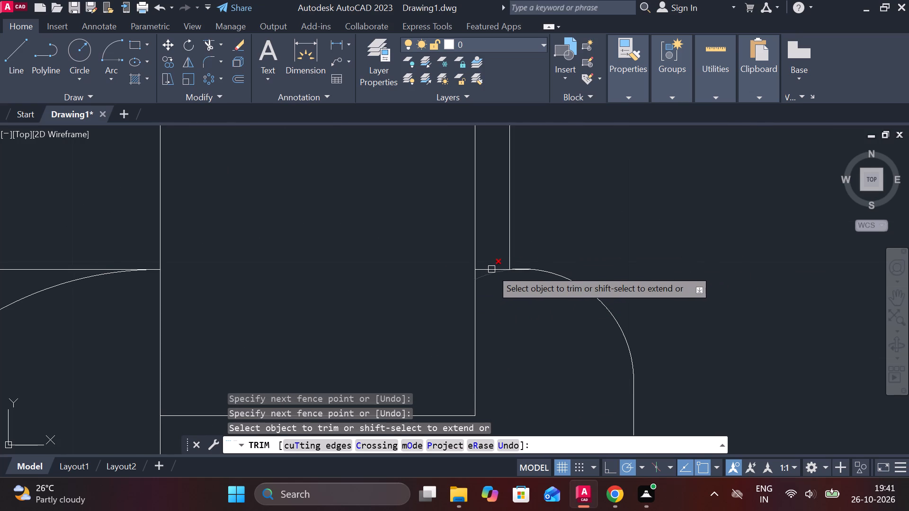
click(491, 269)
click(519, 272)
scroll(563, 288, down, 3)
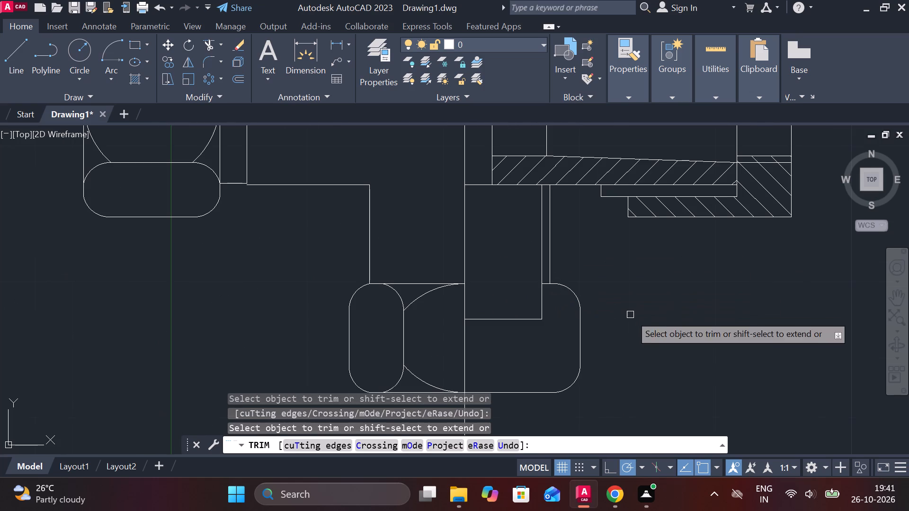
scroll(616, 348, down, 1)
middle_drag(618, 340, 600, 333)
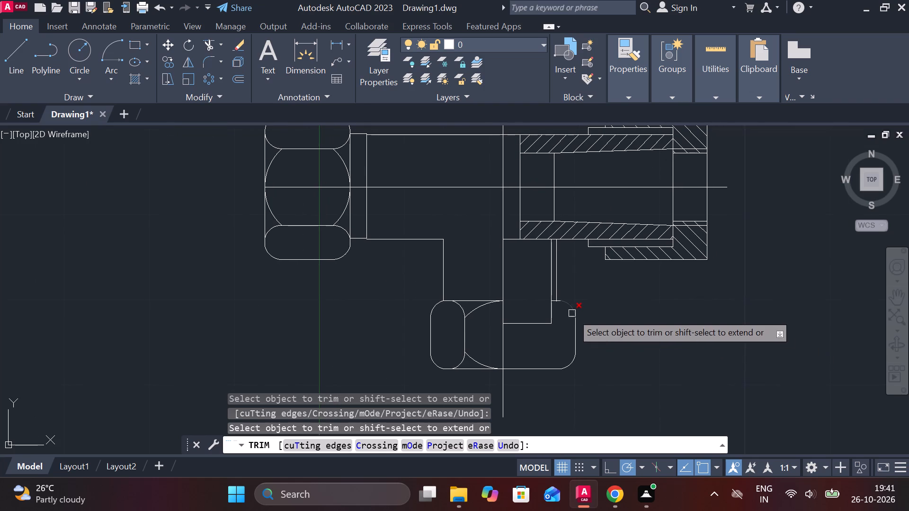
key(Escape)
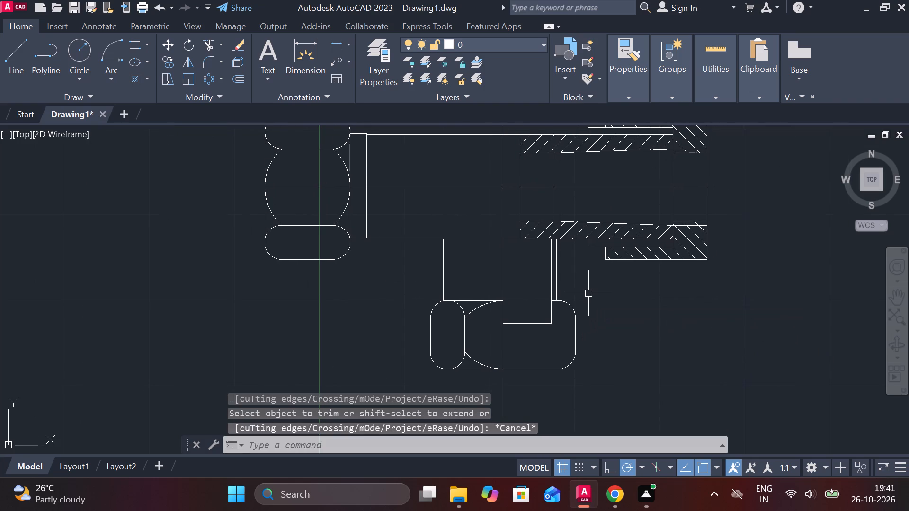
Draw a vertical line about 9.9 units long from the body's lower edge down to the short horizontal line inside the small nut.
key(l)
key(Return)
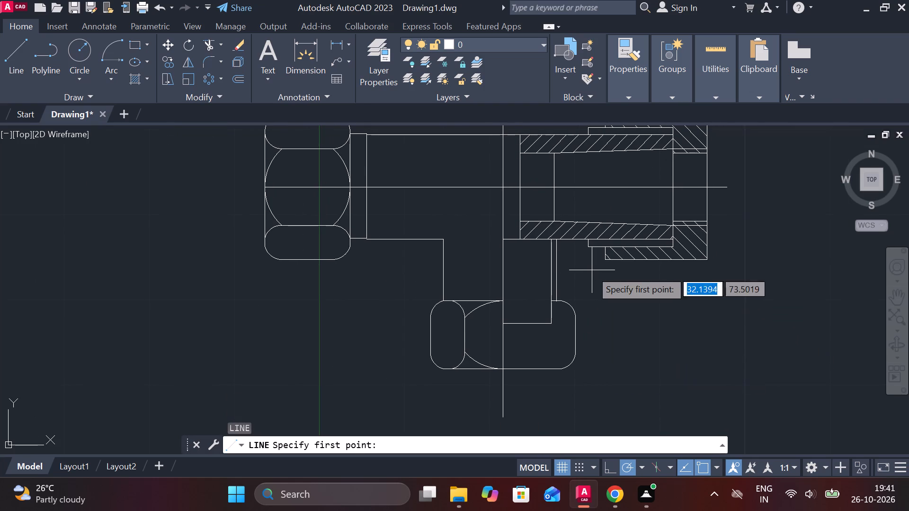
click(531, 244)
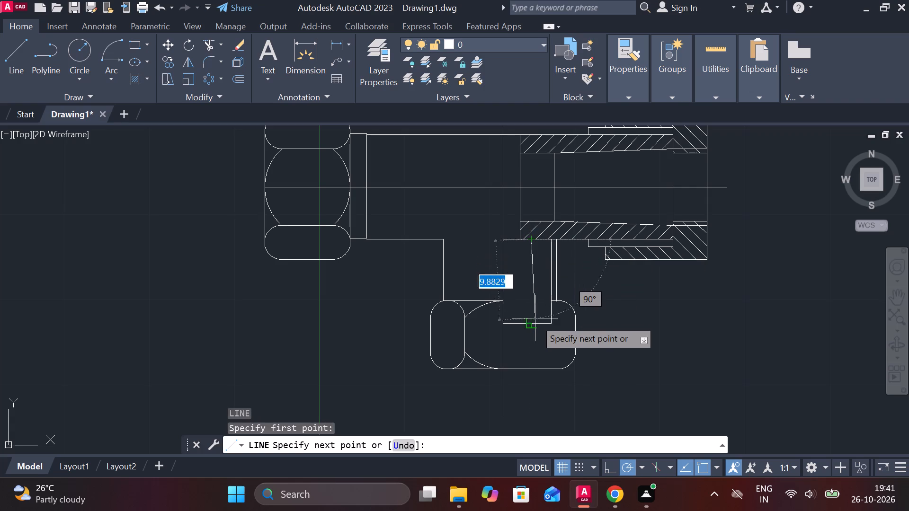
click(535, 320)
key(Escape)
middle_drag(597, 315, 570, 344)
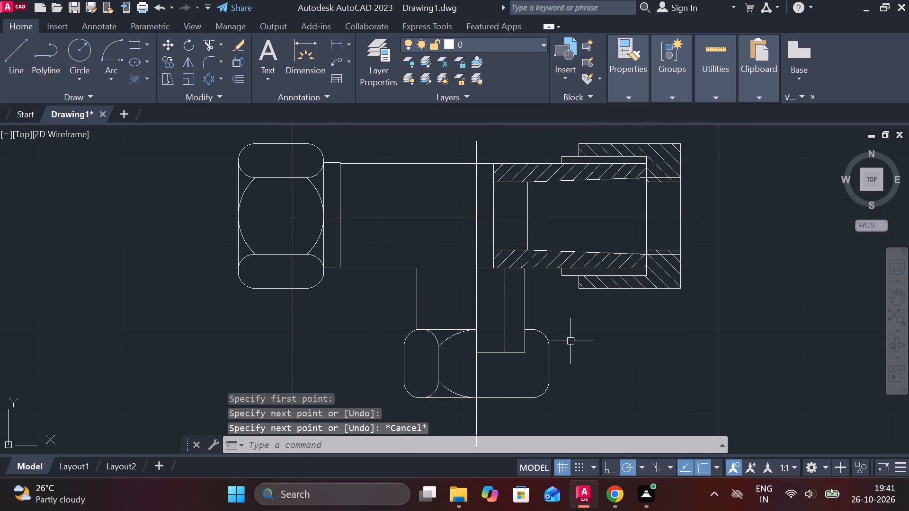
Trim the body's lower edge between the new vertical line and the branch's outer wall line.
scroll(548, 293, up, 1)
text(tr)
key(space)
click(501, 253)
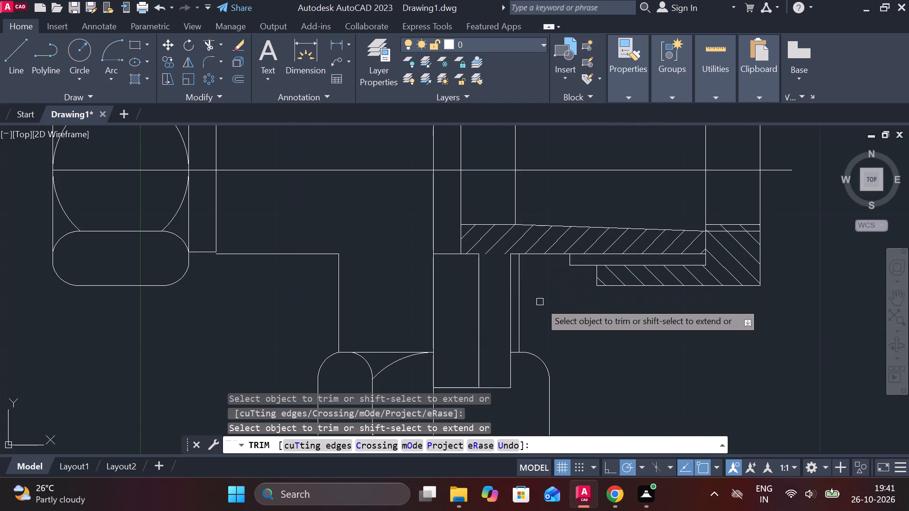
key(Escape)
Hatch the branch wall strip together with the connected lower body wall, using the diagonal line pattern at scale 0.32.
click(145, 76)
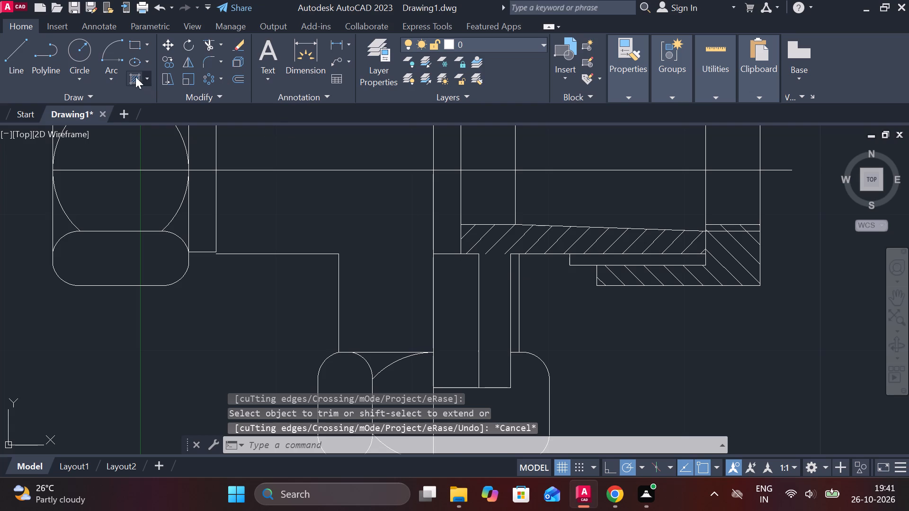
click(135, 77)
click(504, 314)
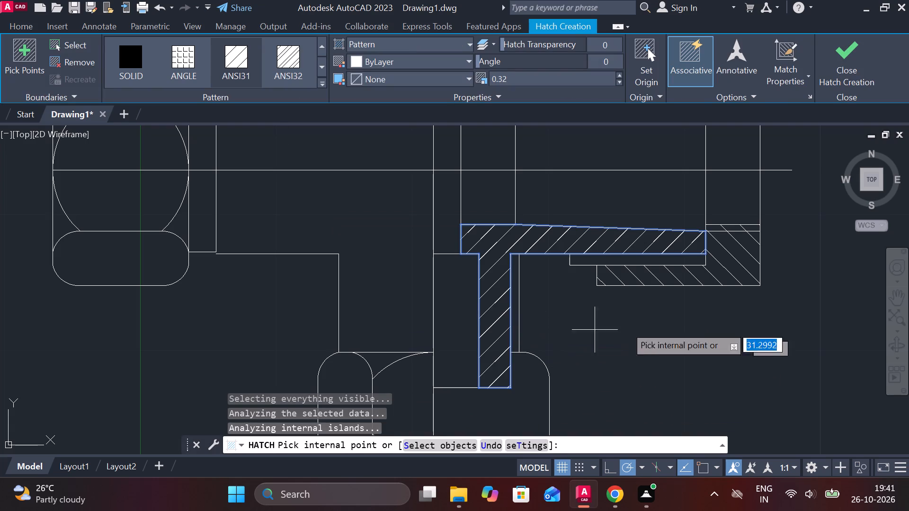
click(840, 81)
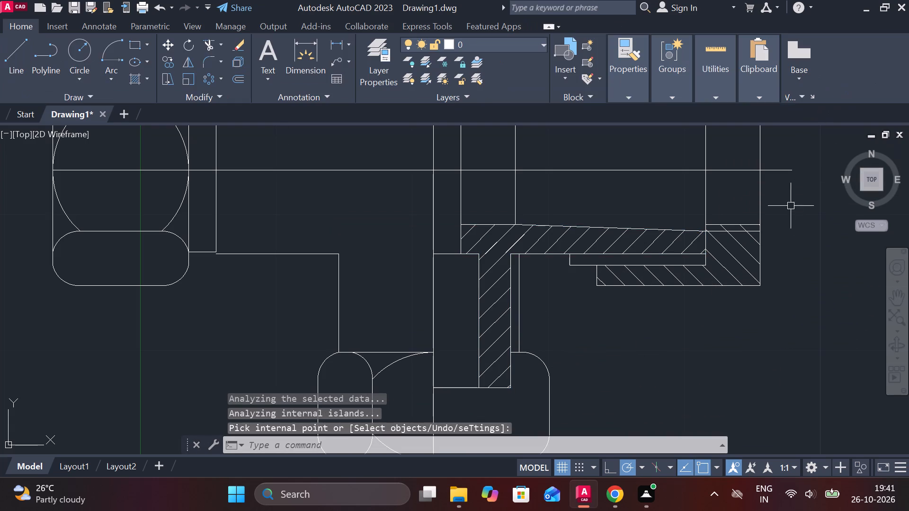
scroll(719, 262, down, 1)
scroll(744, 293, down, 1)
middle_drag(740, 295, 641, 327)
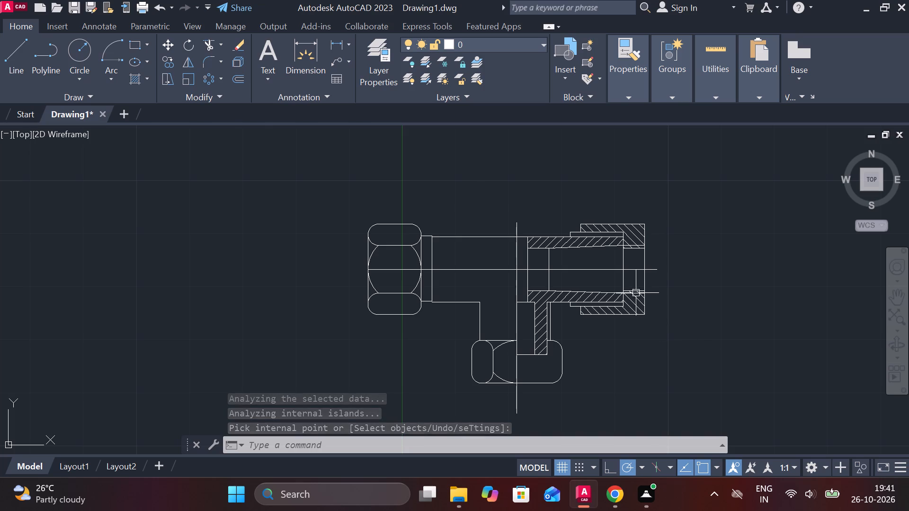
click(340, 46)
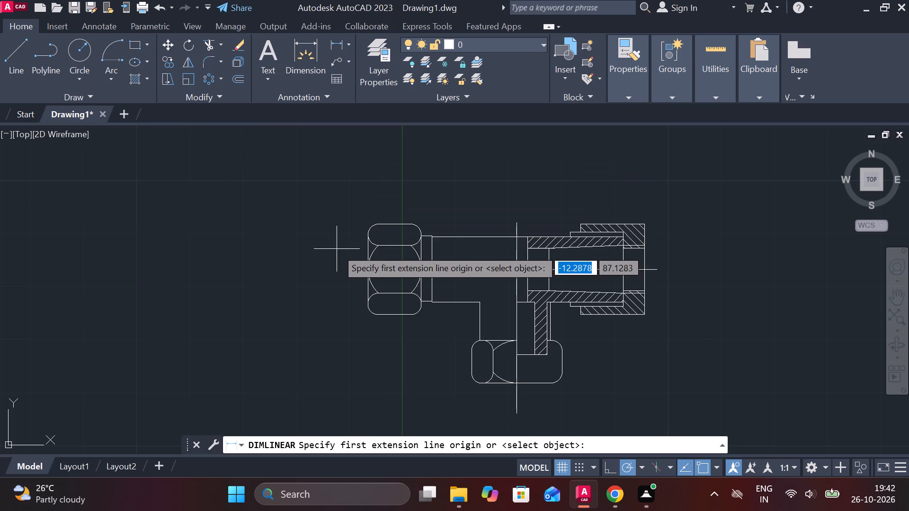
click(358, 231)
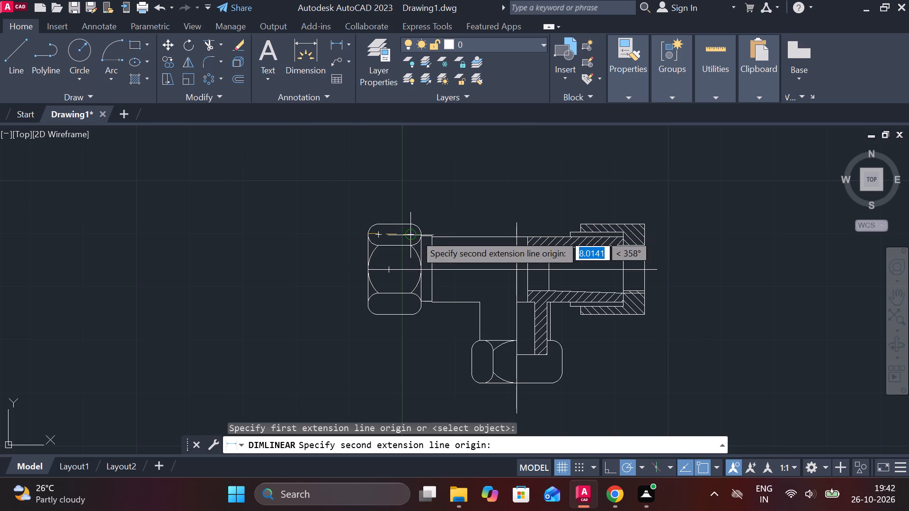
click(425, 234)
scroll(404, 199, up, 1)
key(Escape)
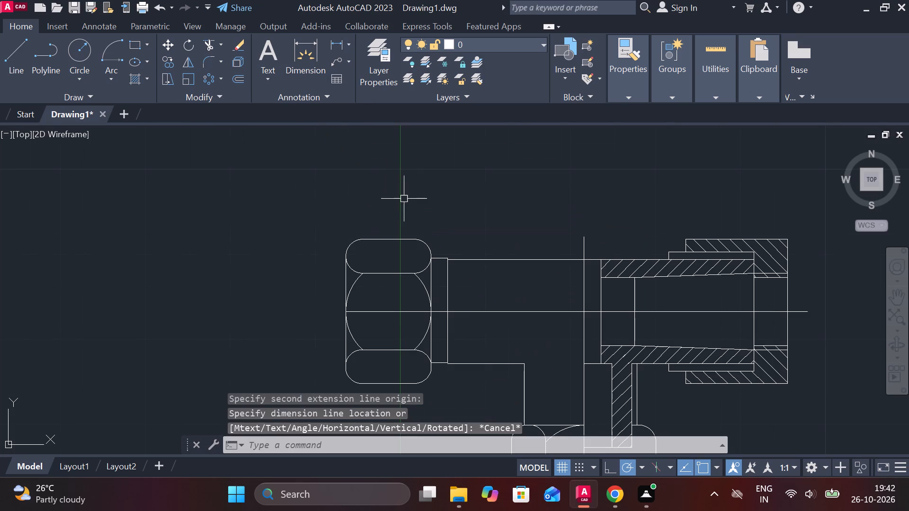
Add linear dimensions for the large nut's width, placed above it, and its overall height, placed along its outer side.
key(space)
click(343, 257)
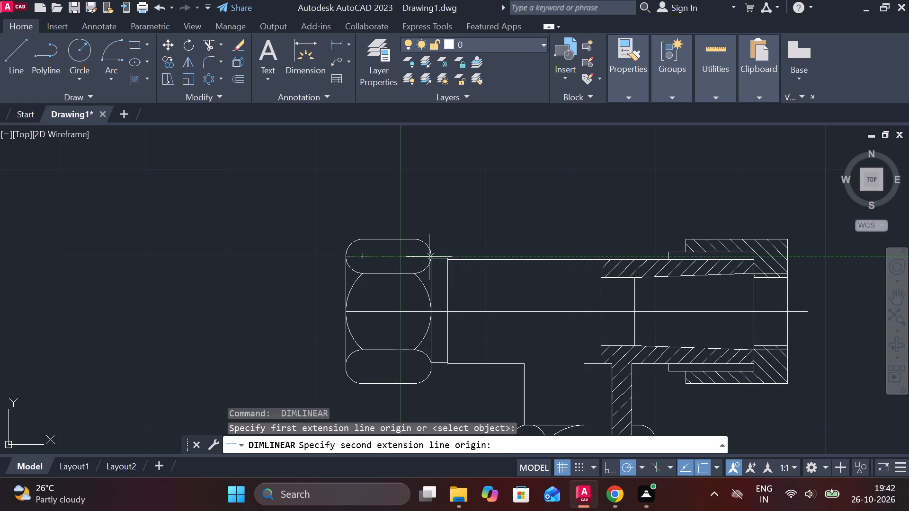
click(431, 257)
click(417, 210)
middle_drag(426, 270, 457, 242)
key(space)
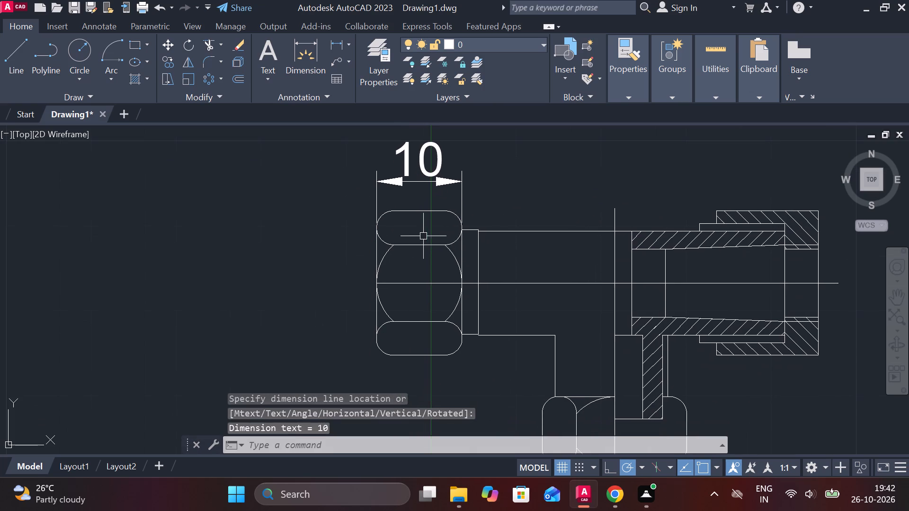
click(411, 217)
click(411, 359)
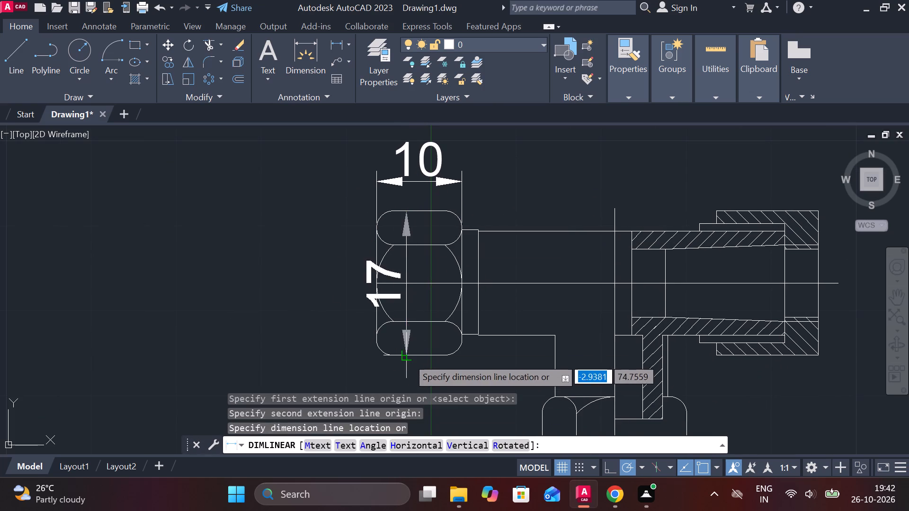
click(349, 304)
Dimension the vertical distance from the horizontal centre line to the small nut's left edge point, placed outside the large nut's height dimension.
middle_drag(376, 370, 375, 297)
key(space)
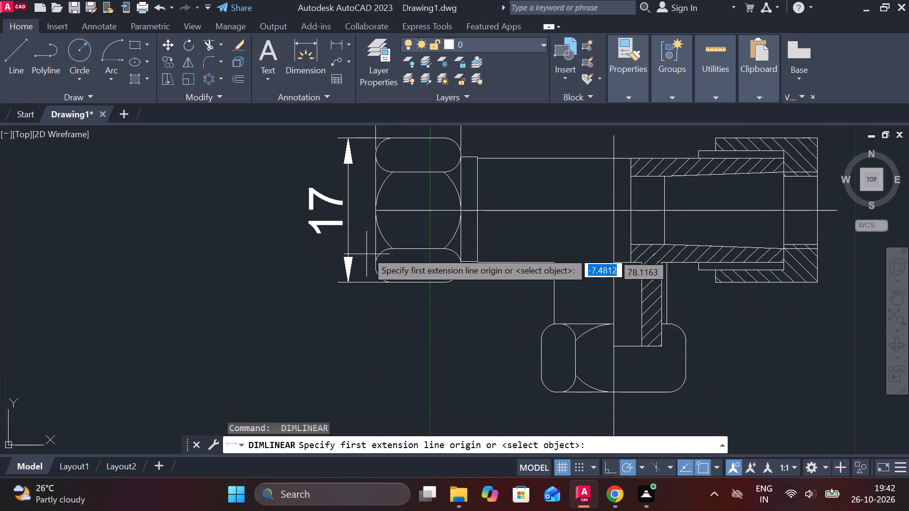
click(378, 214)
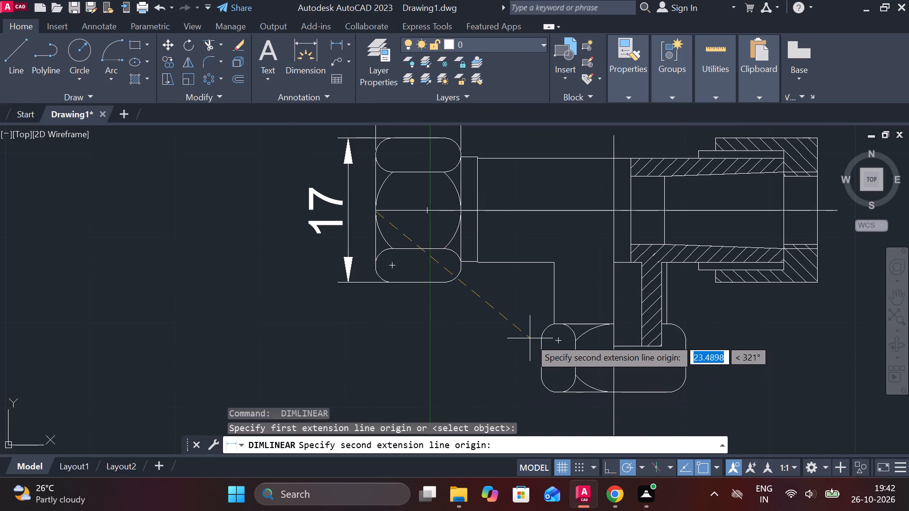
click(542, 337)
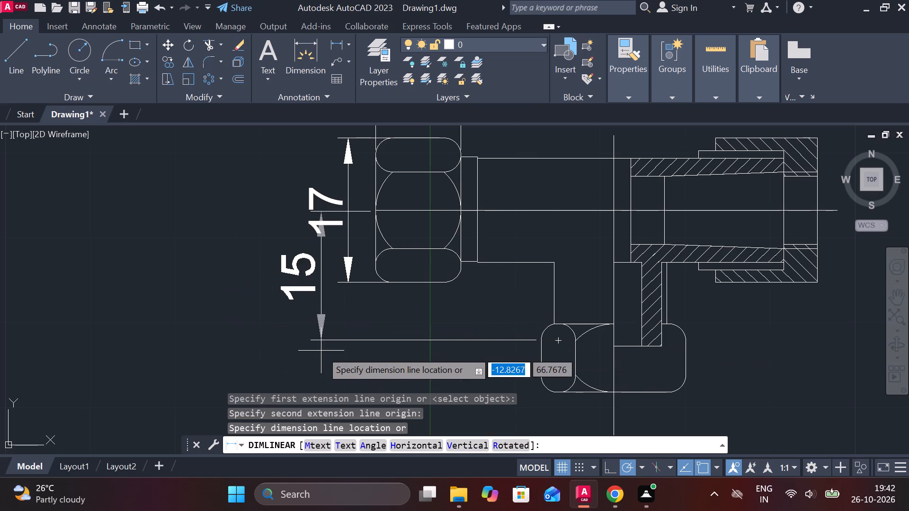
middle_drag(321, 351, 338, 274)
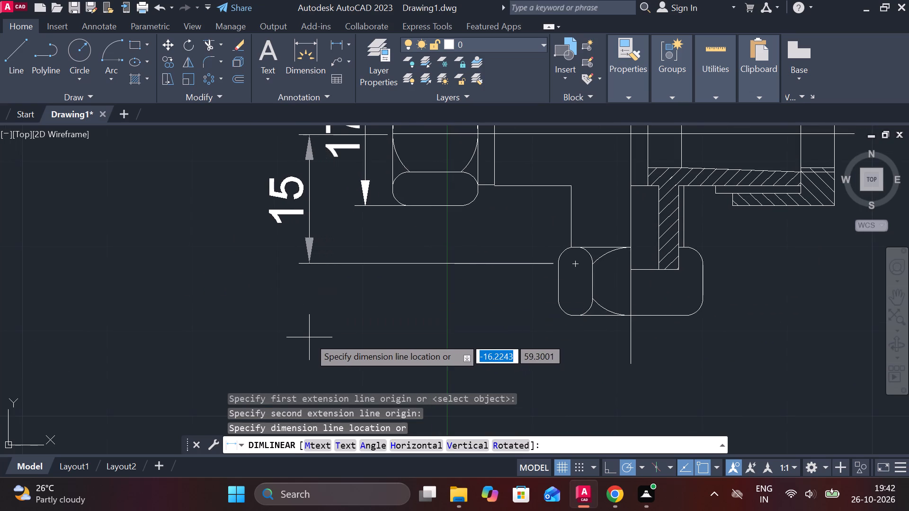
click(309, 337)
Add a vertical linear dimension for the small nut's height, placed to the right of the nut.
middle_drag(372, 308, 300, 351)
middle_drag(664, 430, 660, 432)
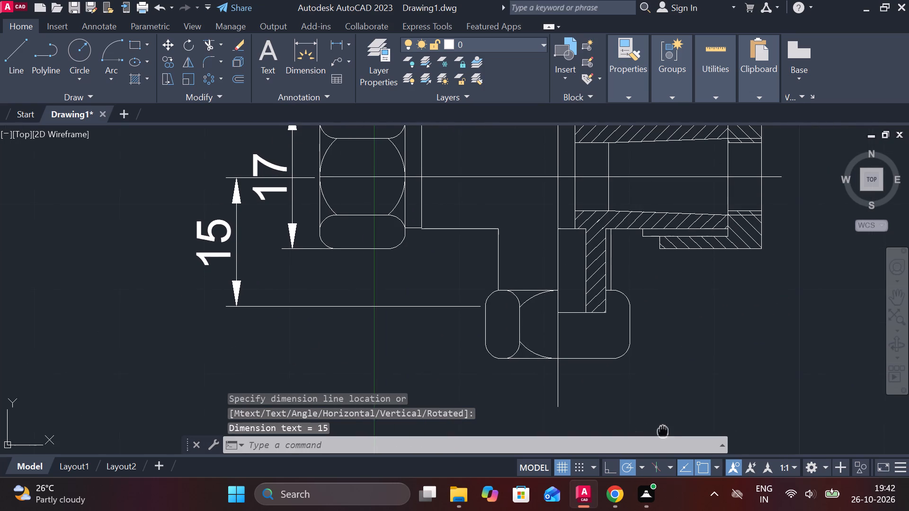
middle_drag(660, 432, 559, 389)
key(space)
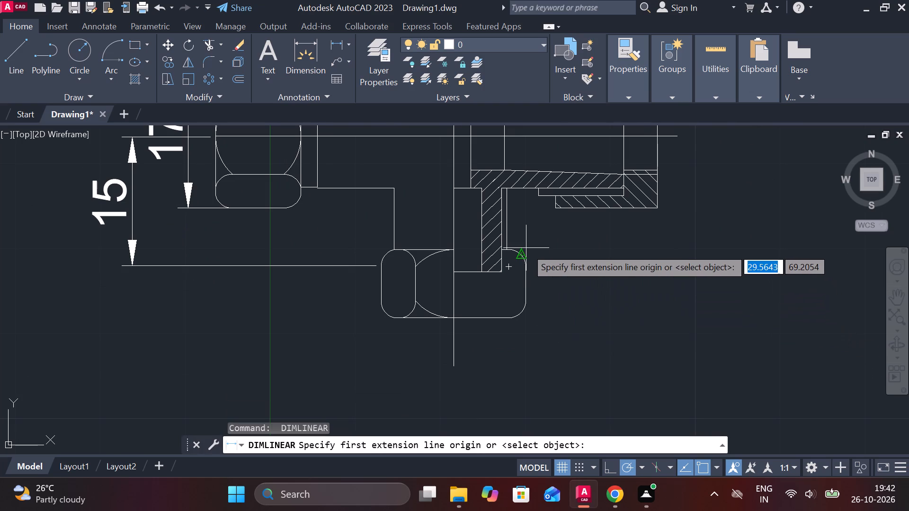
scroll(519, 246, up, 1)
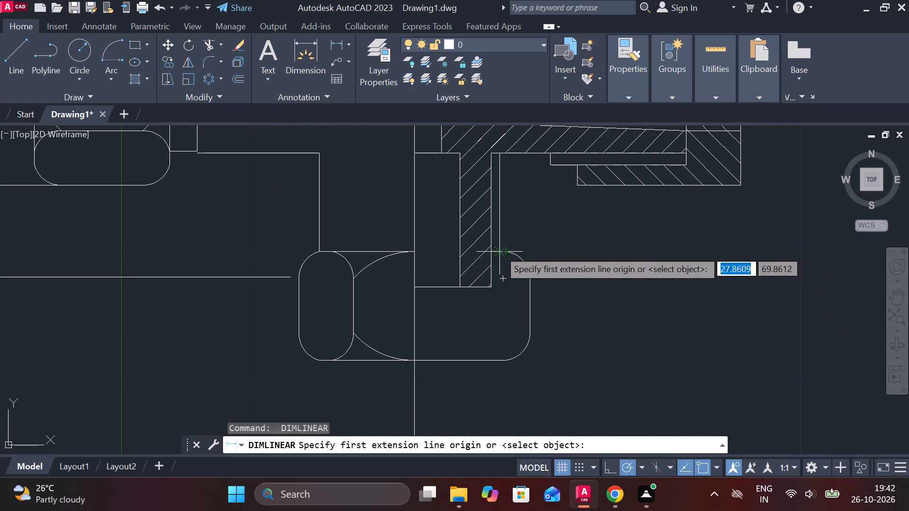
click(496, 247)
click(493, 362)
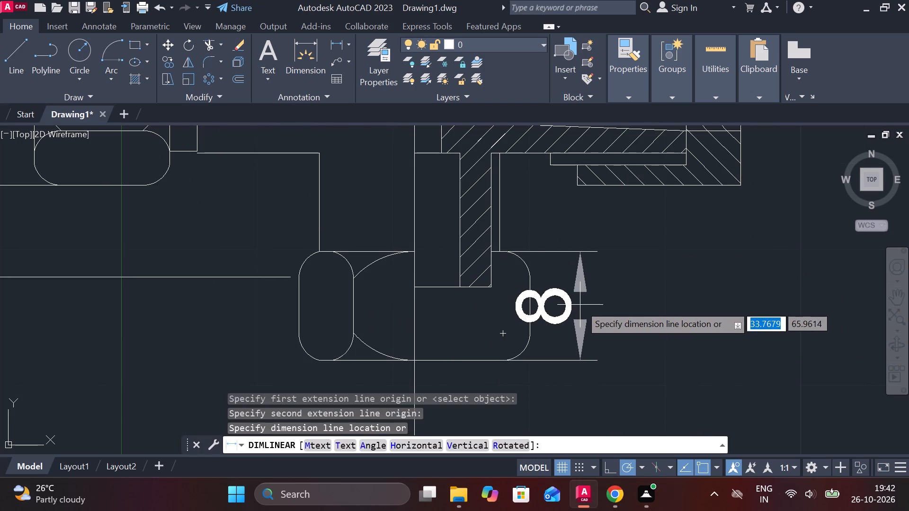
click(604, 308)
middle_drag(578, 388, 580, 362)
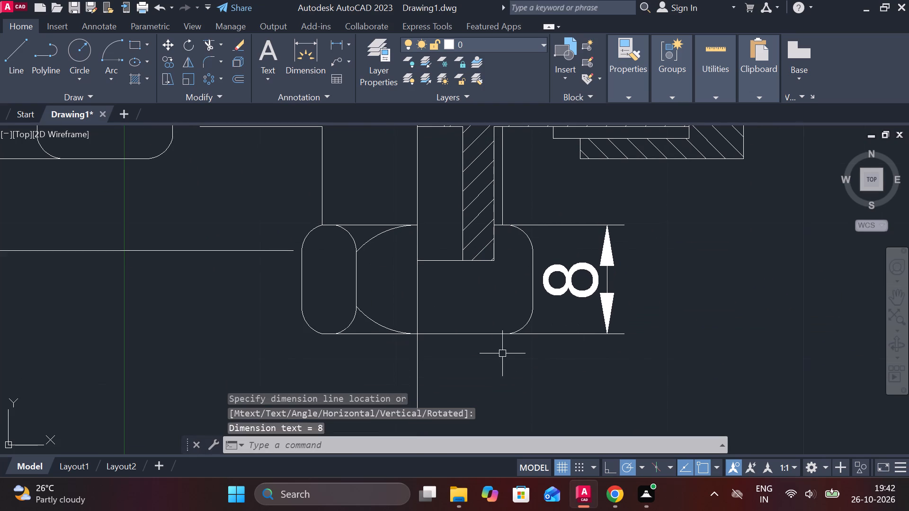
key(space)
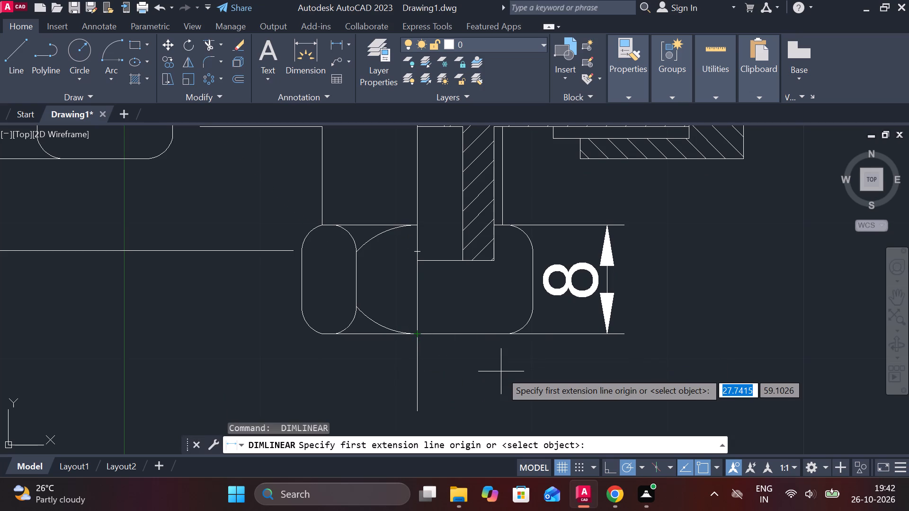
key(Escape)
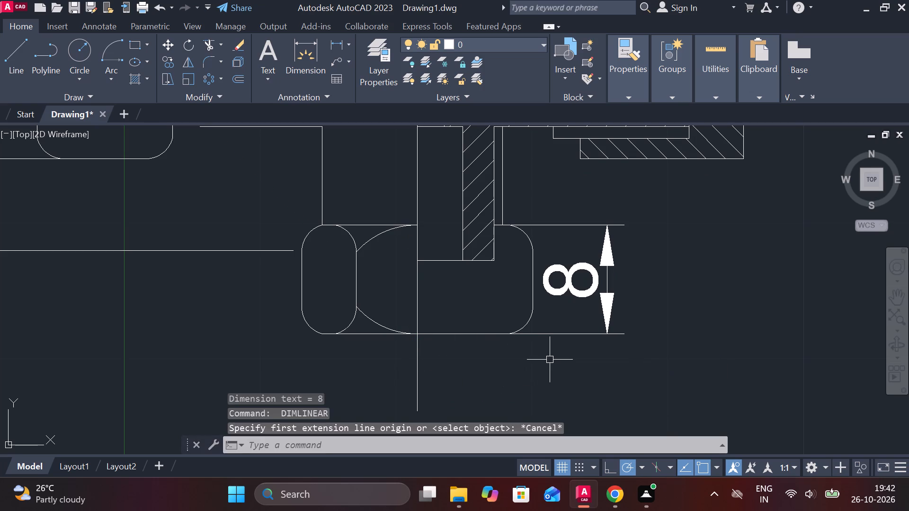
Start a line from the lower outer corner of the hatched strip inside the small nut.
key(l)
key(Return)
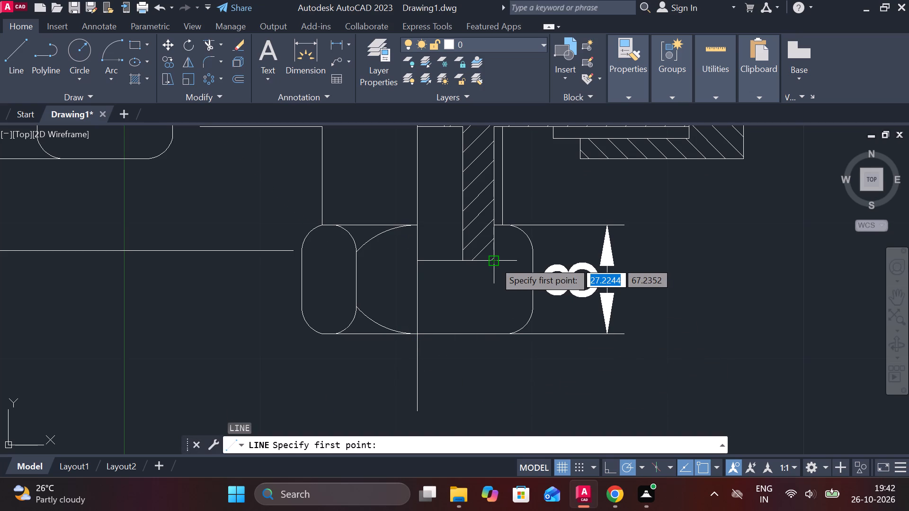
click(494, 261)
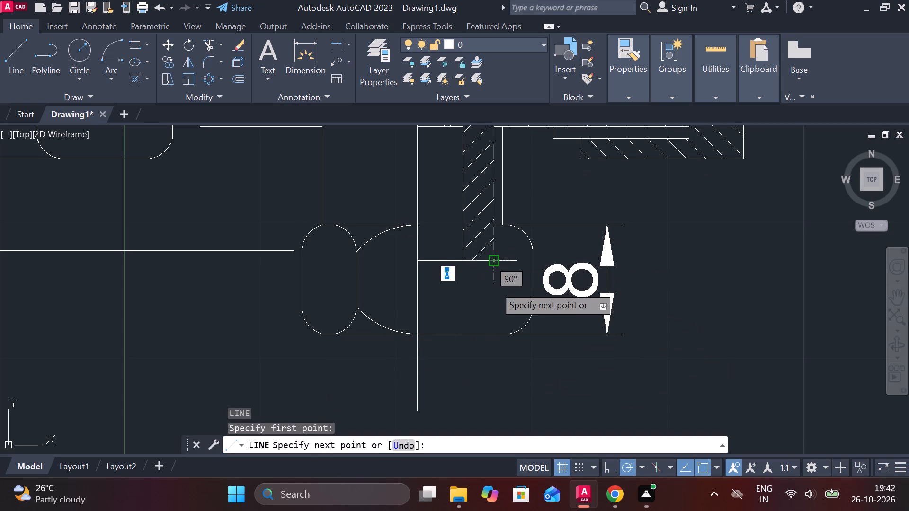
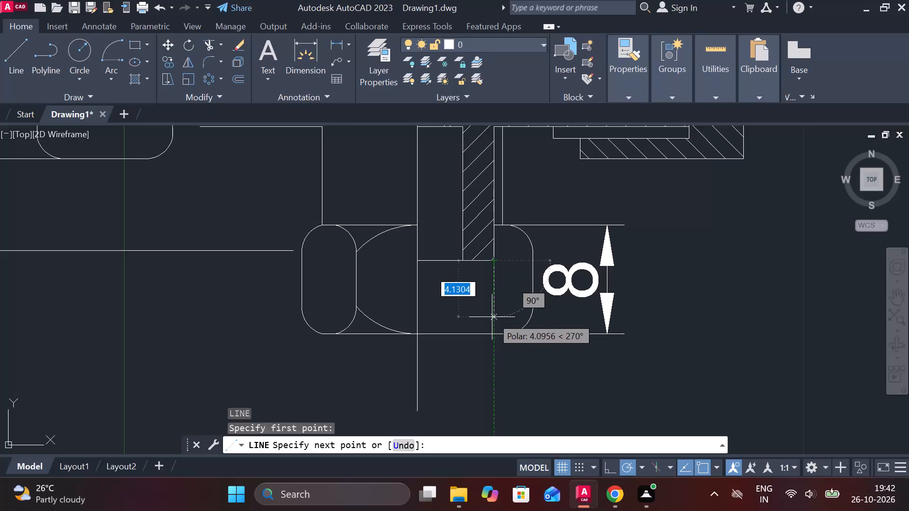
Continue the line about 4.1 units straight down inside the small nut, and horizontally across to the vertical centre line.
click(492, 317)
click(416, 312)
key(Escape)
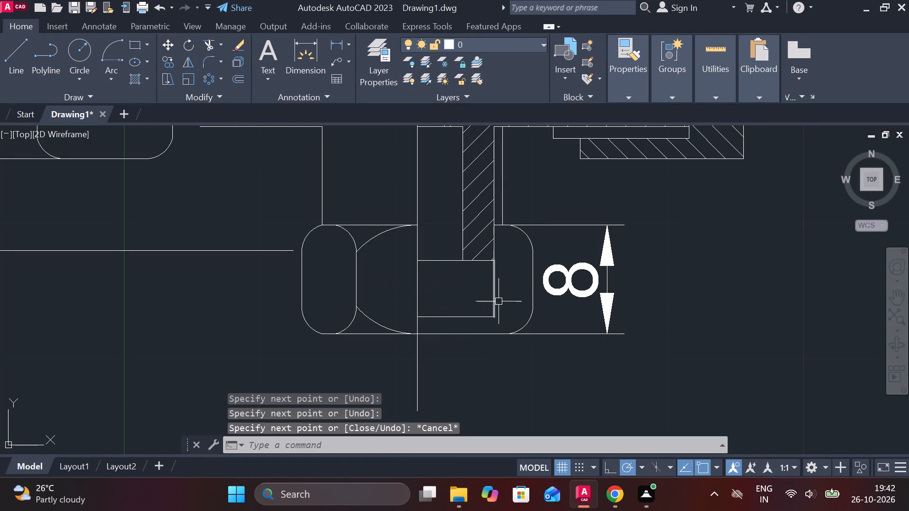
Draw a short vertical line on the centre line down to the small nut's bottom edge, and offset it 4 units toward the hatched side.
key(l)
key(Return)
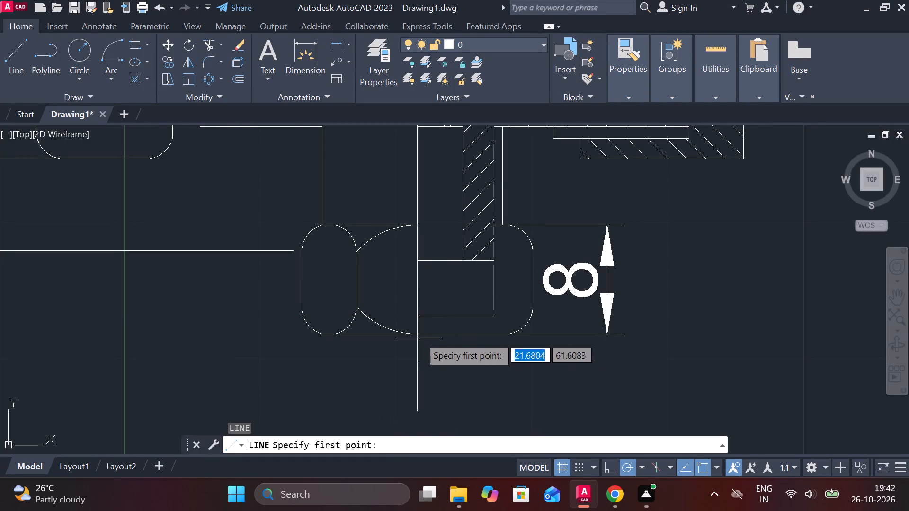
click(419, 318)
click(420, 331)
key(Escape)
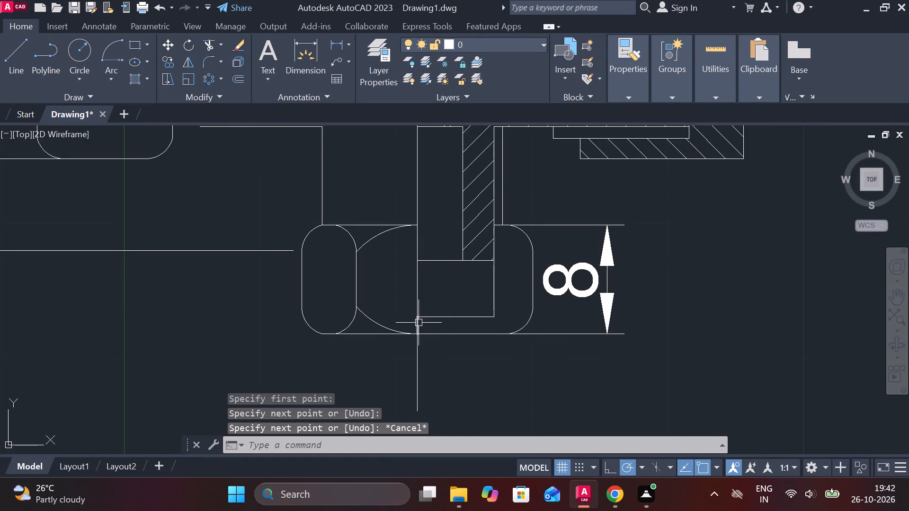
click(417, 323)
key(o)
key(Return)
key(Return)
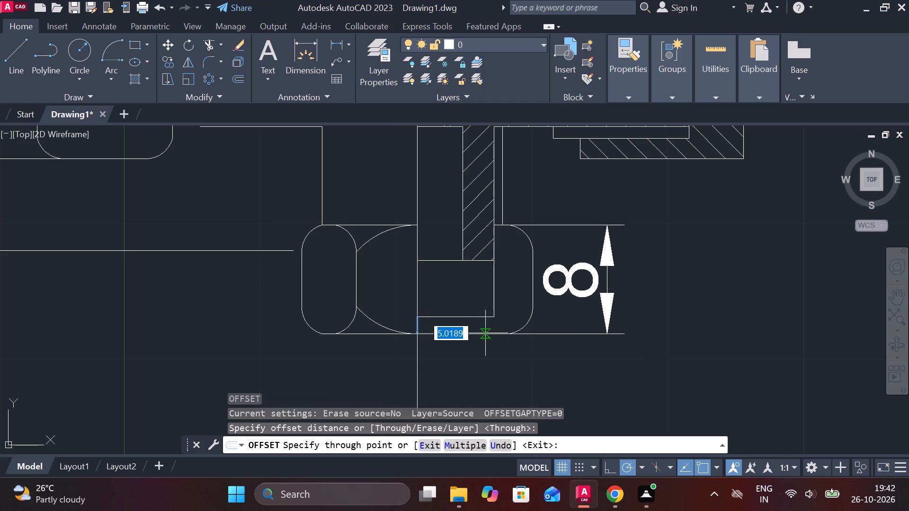
text(4)
key(space)
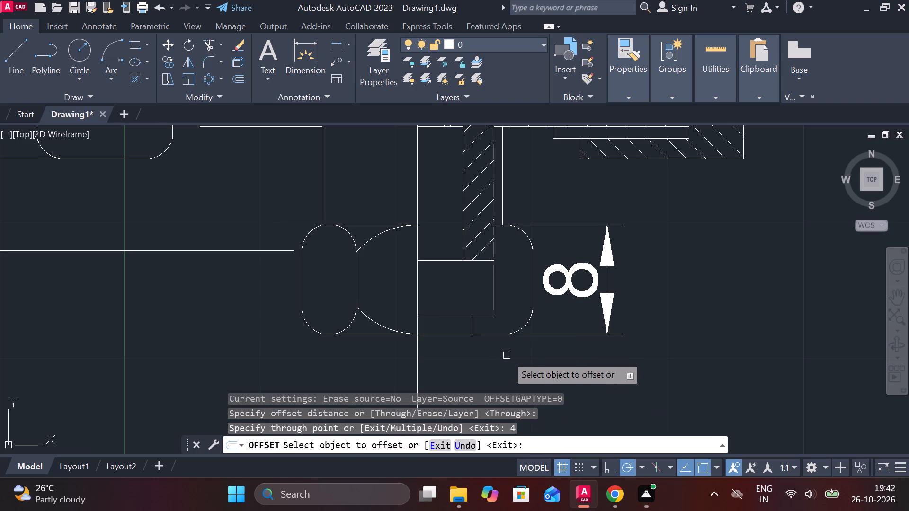
key(Escape)
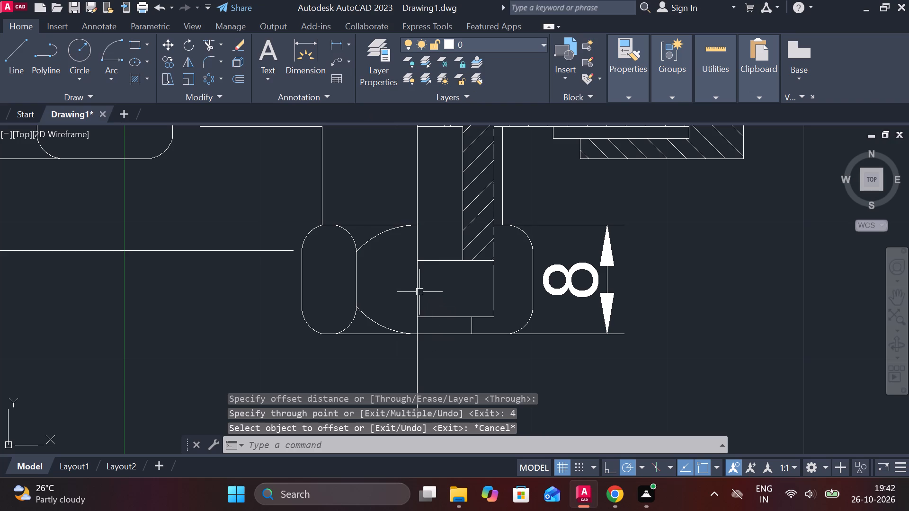
click(419, 292)
key(Escape)
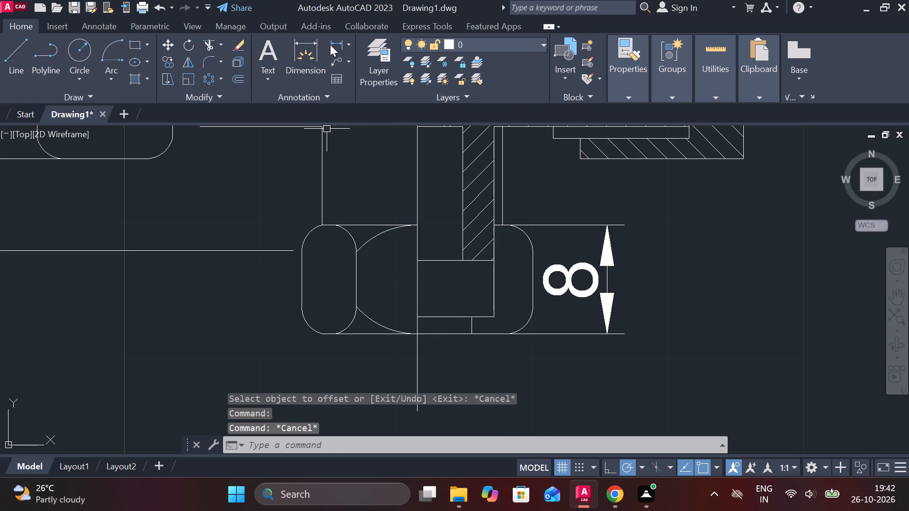
Add a horizontal linear dimension from the centre line to the offset line at the small nut's base, placed below the nut.
click(330, 44)
click(415, 330)
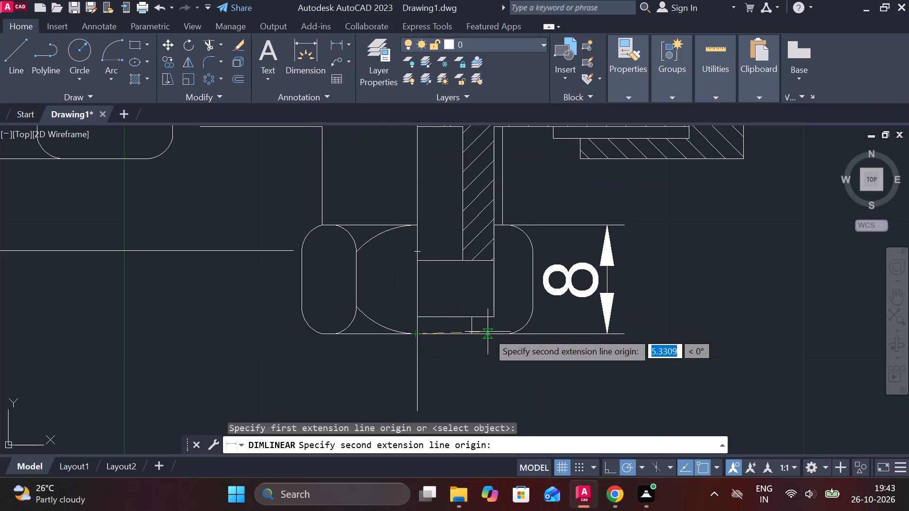
click(470, 334)
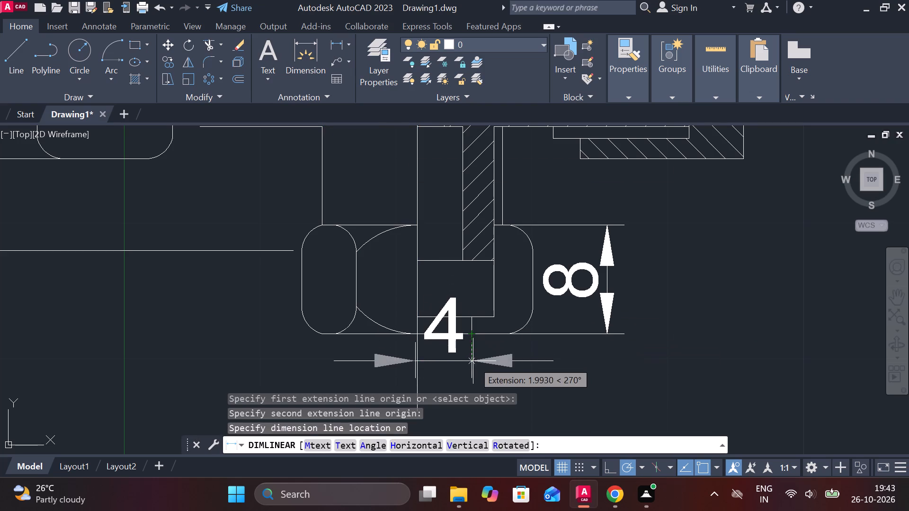
middle_drag(473, 361, 471, 332)
click(475, 363)
Add vertical dimensions for the overall height and inner recess height of the hatched end piece opposite the large nut, placed outside it.
scroll(571, 344, down, 1)
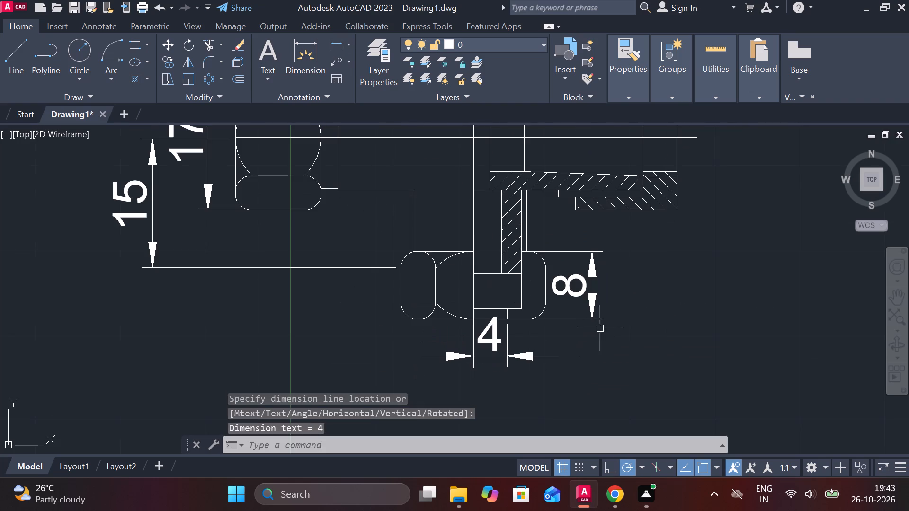
middle_drag(618, 320, 565, 361)
middle_drag(644, 294, 582, 343)
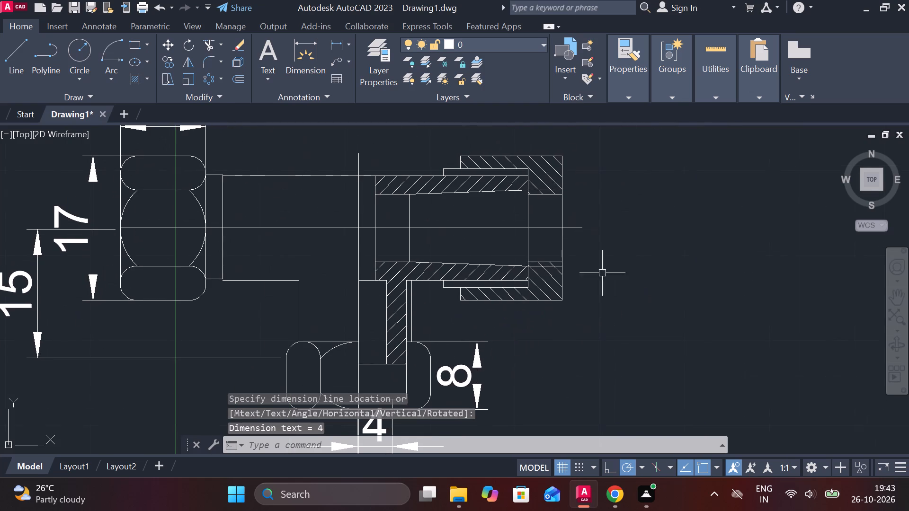
key(space)
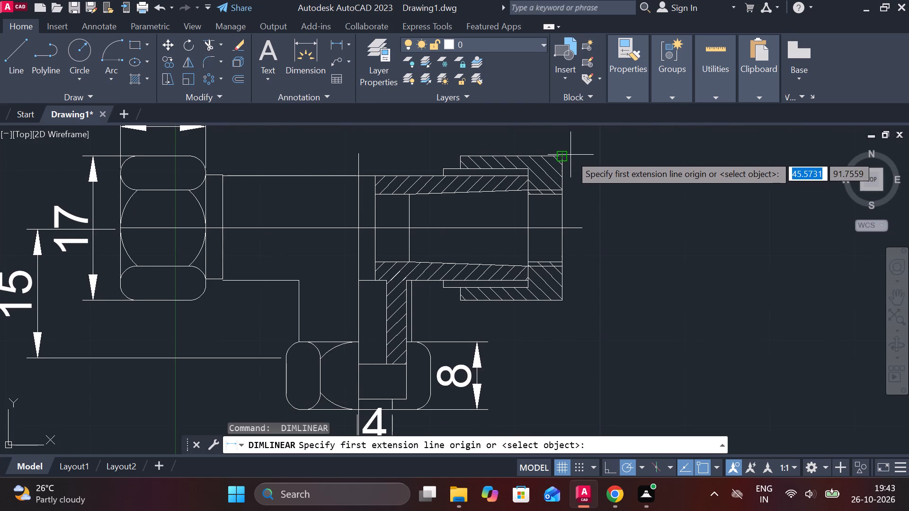
click(570, 155)
click(570, 304)
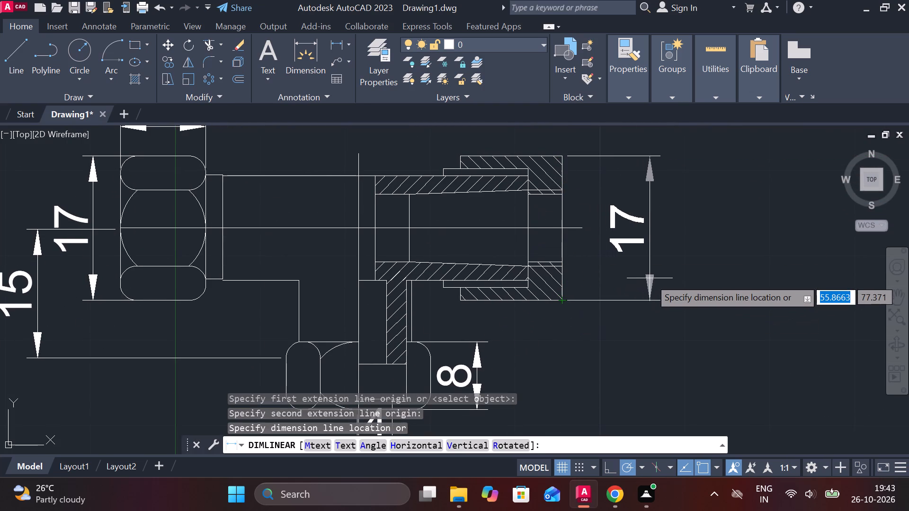
click(670, 278)
key(space)
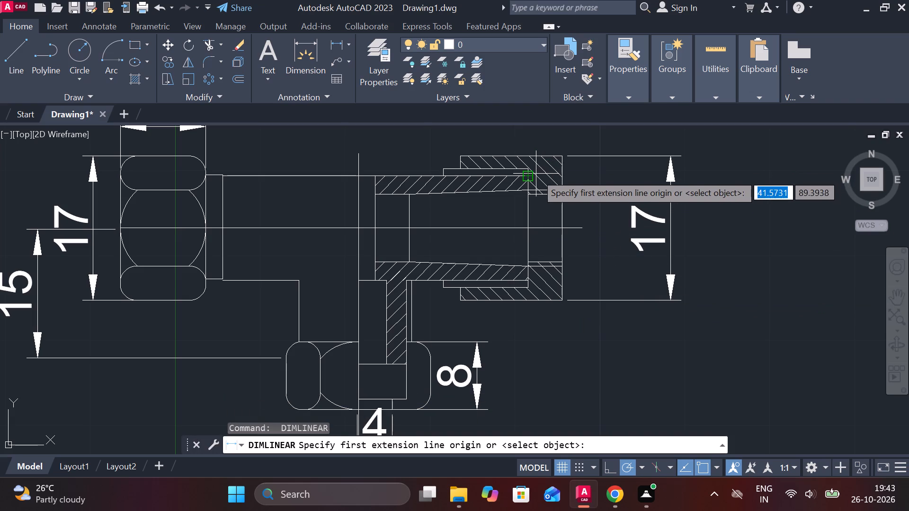
click(532, 171)
click(528, 286)
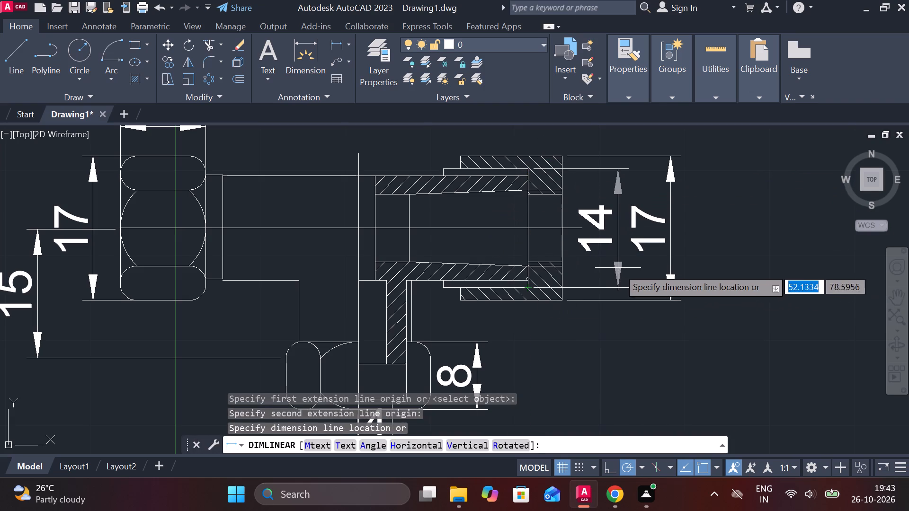
click(618, 268)
Add vertical dimensions for the end piece's opening at its outer face and for the bore at the hatched section's inner end.
key(space)
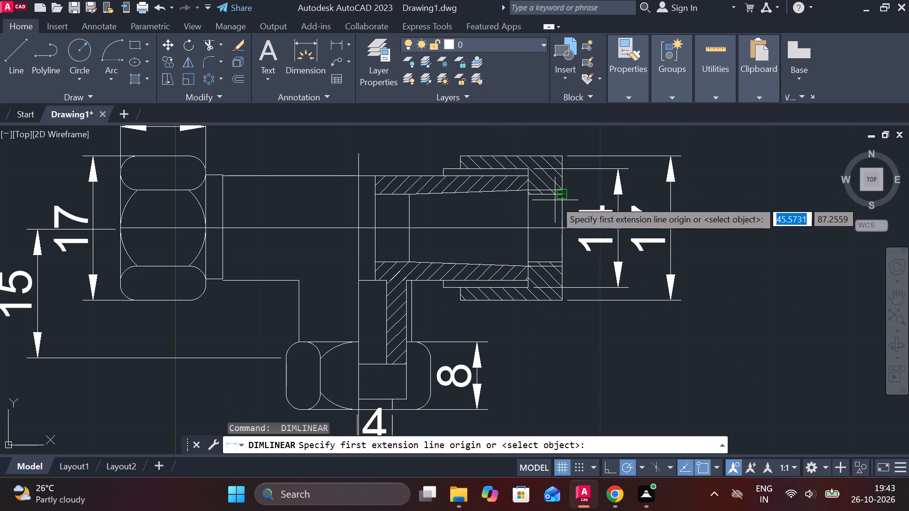
click(555, 200)
click(561, 255)
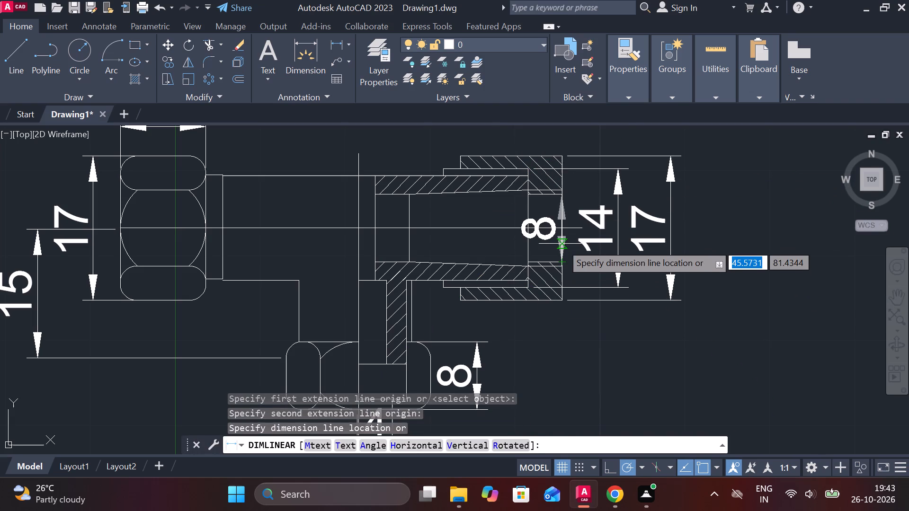
click(561, 244)
middle_drag(583, 253, 632, 270)
scroll(430, 220, up, 1)
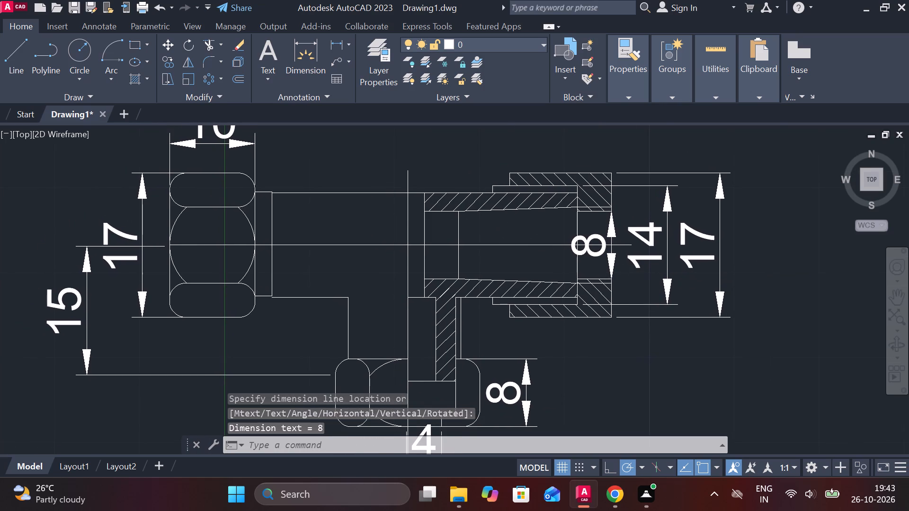
key(space)
click(428, 208)
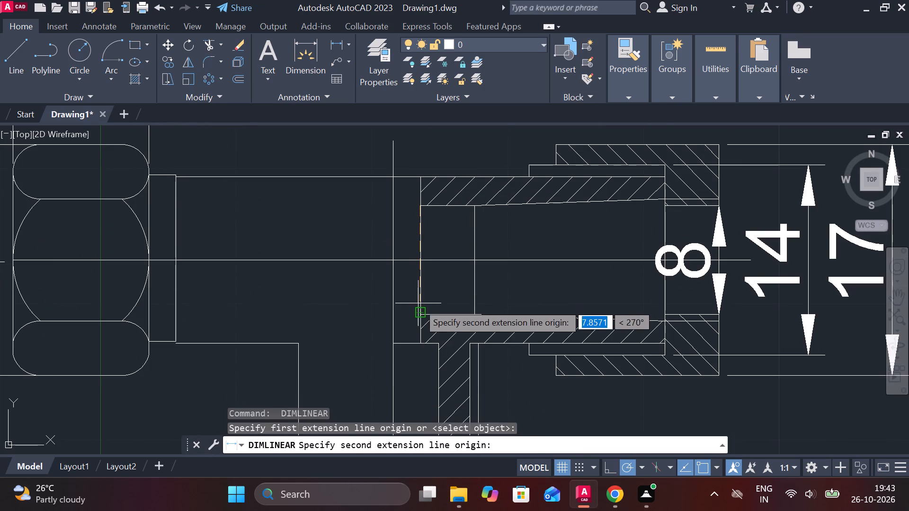
click(418, 304)
click(367, 287)
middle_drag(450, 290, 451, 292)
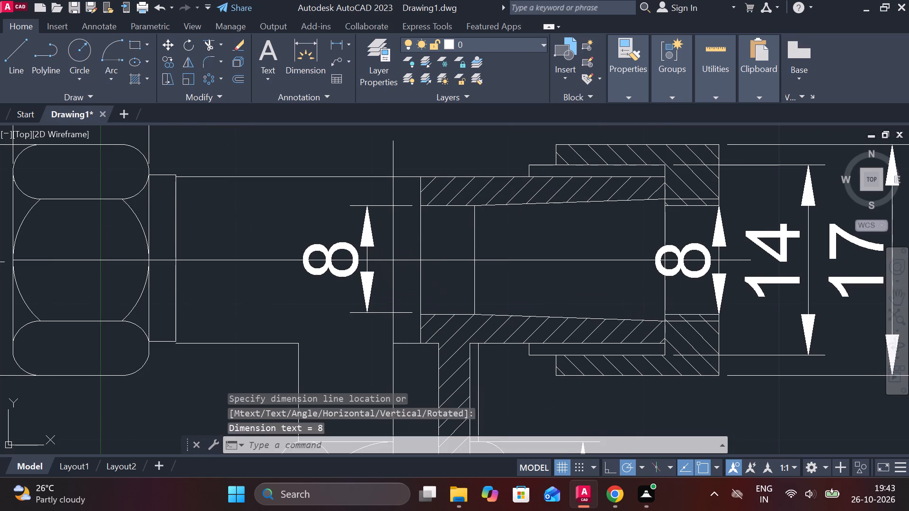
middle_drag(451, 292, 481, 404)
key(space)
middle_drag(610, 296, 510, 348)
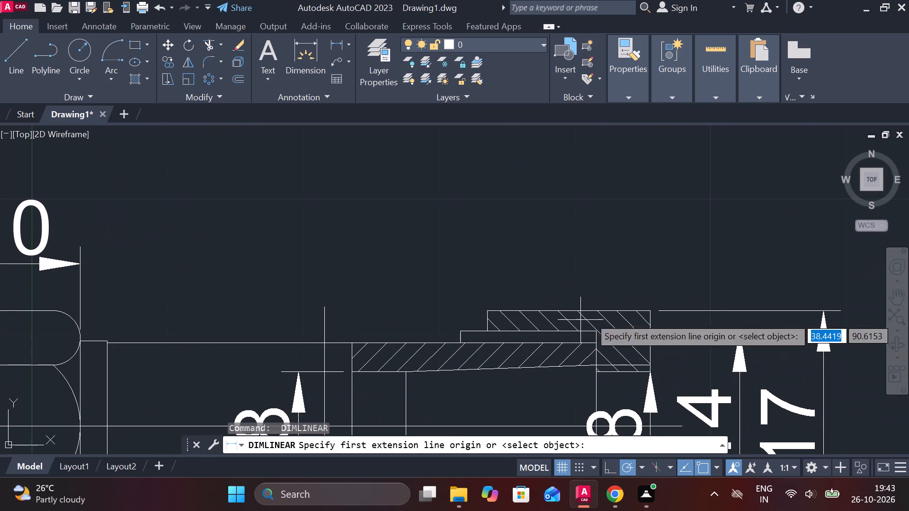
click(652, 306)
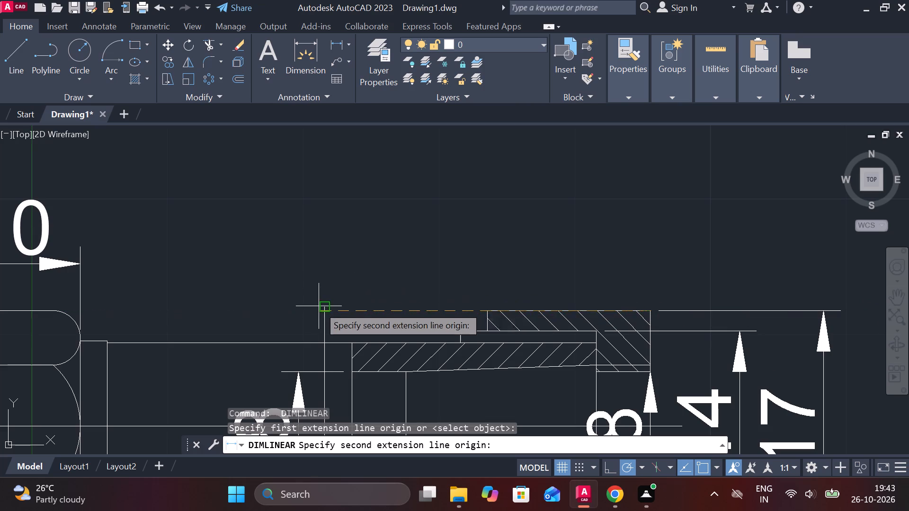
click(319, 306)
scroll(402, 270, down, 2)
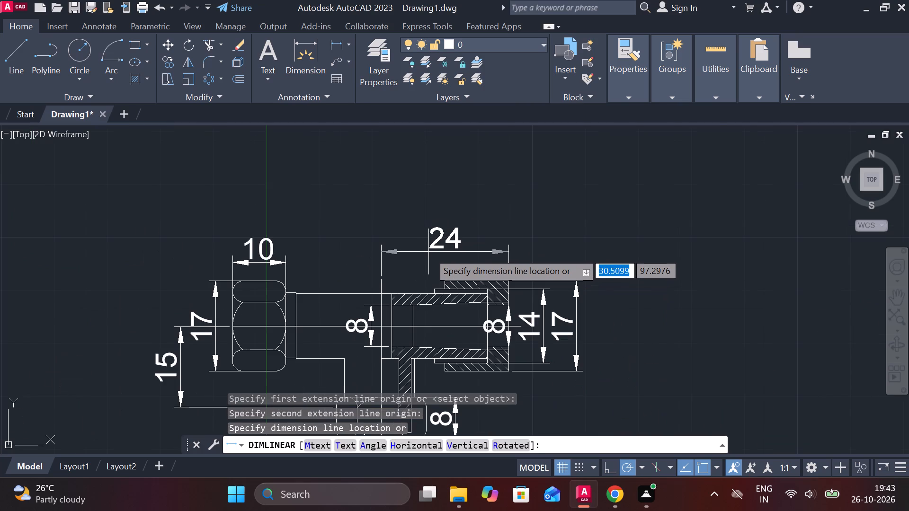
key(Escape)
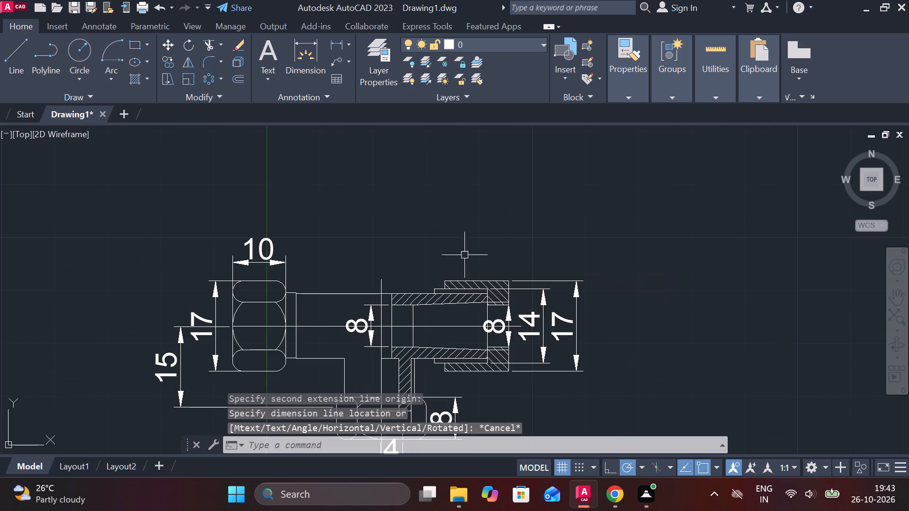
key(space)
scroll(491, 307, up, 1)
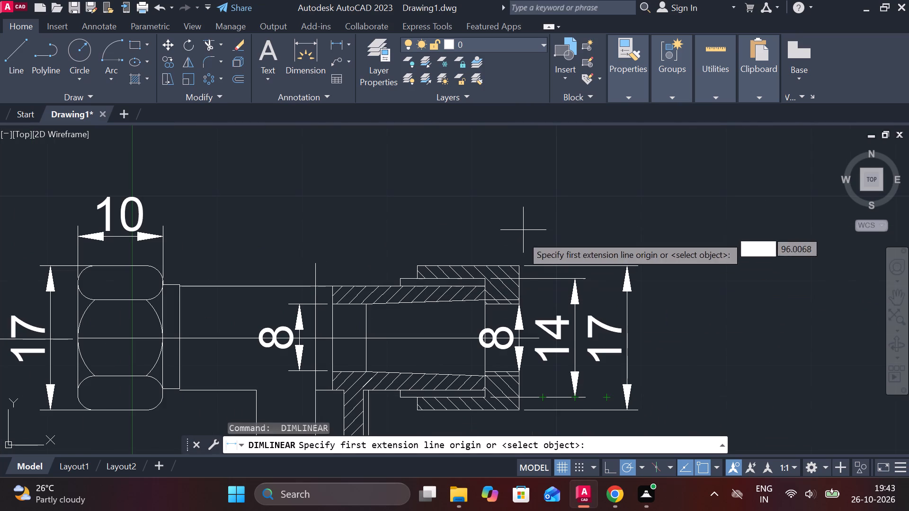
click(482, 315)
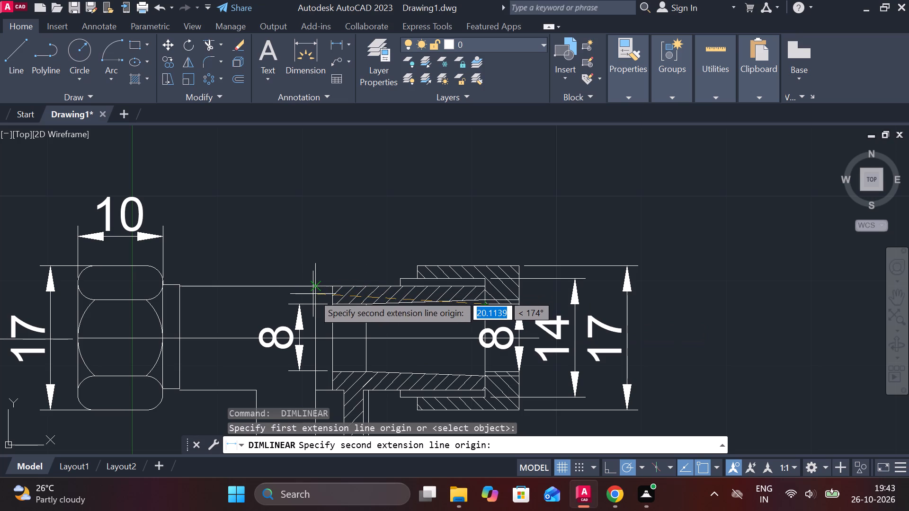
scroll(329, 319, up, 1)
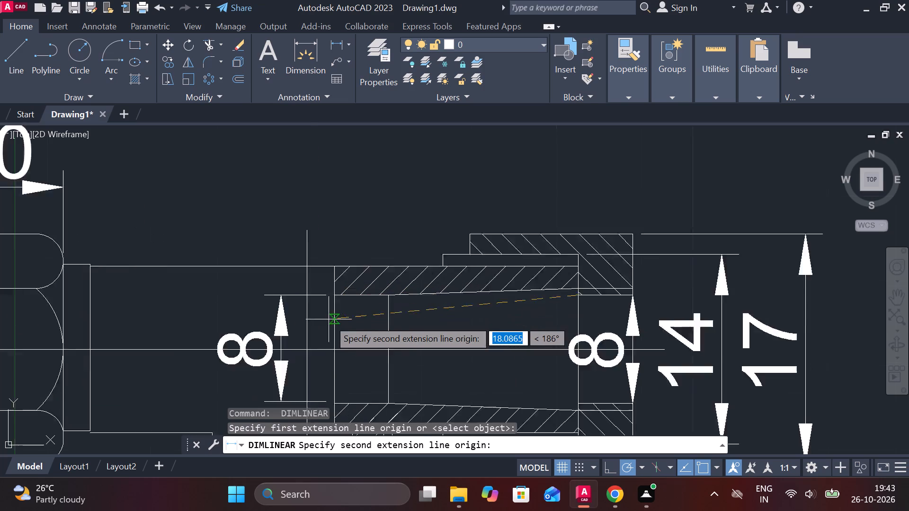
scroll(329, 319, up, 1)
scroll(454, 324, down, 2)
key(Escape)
Dimension the horizontal length of the bored section from its inner end to the end piece's inner shoulder, placed above the view.
middle_drag(505, 342, 511, 300)
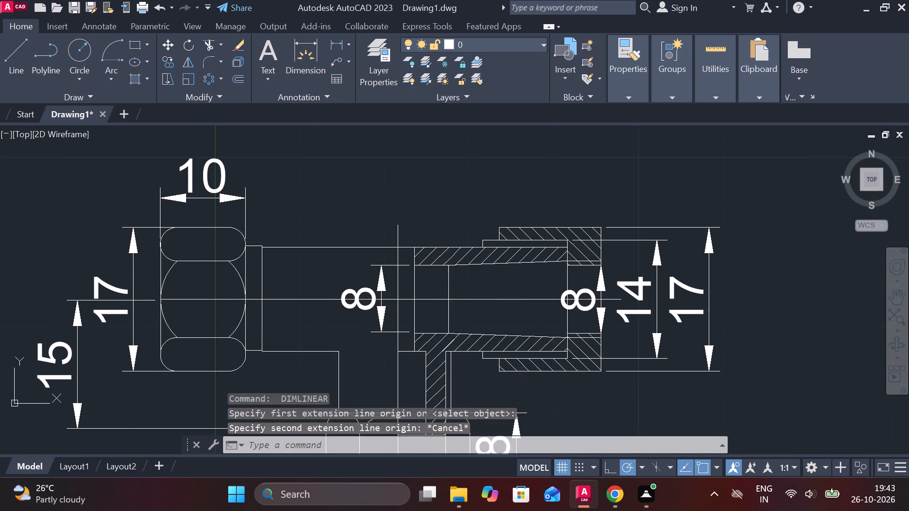
key(space)
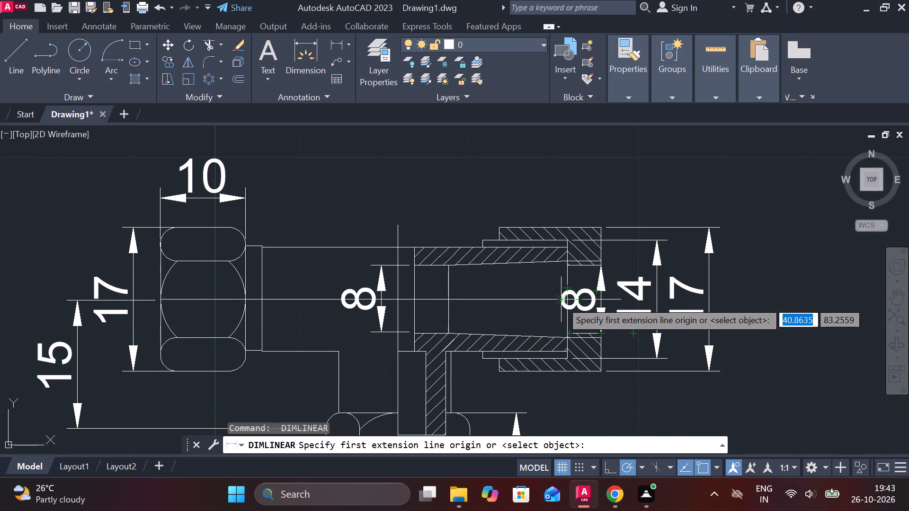
click(565, 301)
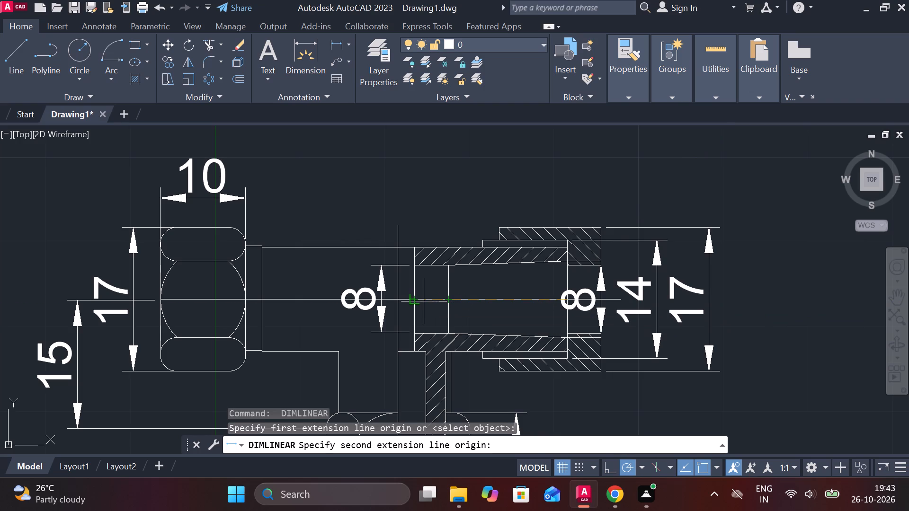
click(424, 301)
click(428, 189)
Draw a horizontal line across the tee's branch, starting 6 units above the small nut on the unhatched outer edge, to the centre line.
scroll(600, 291, down, 1)
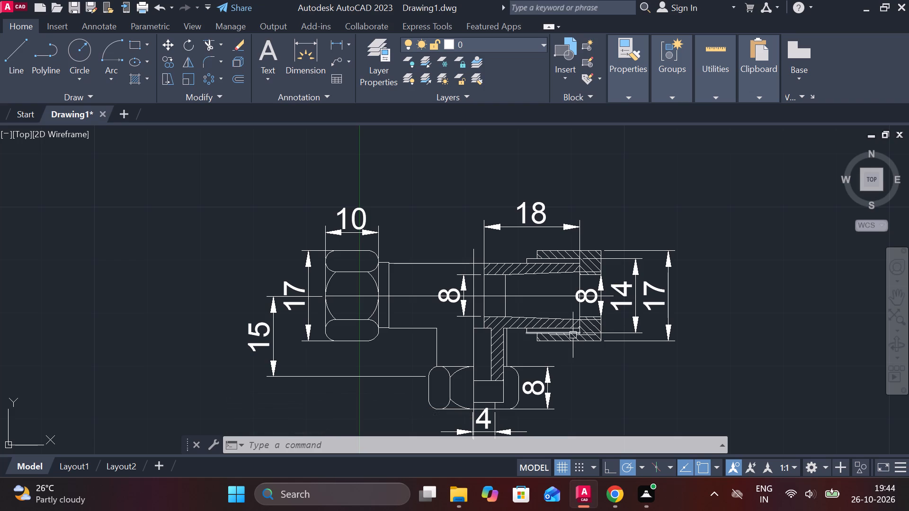
scroll(449, 369, up, 1)
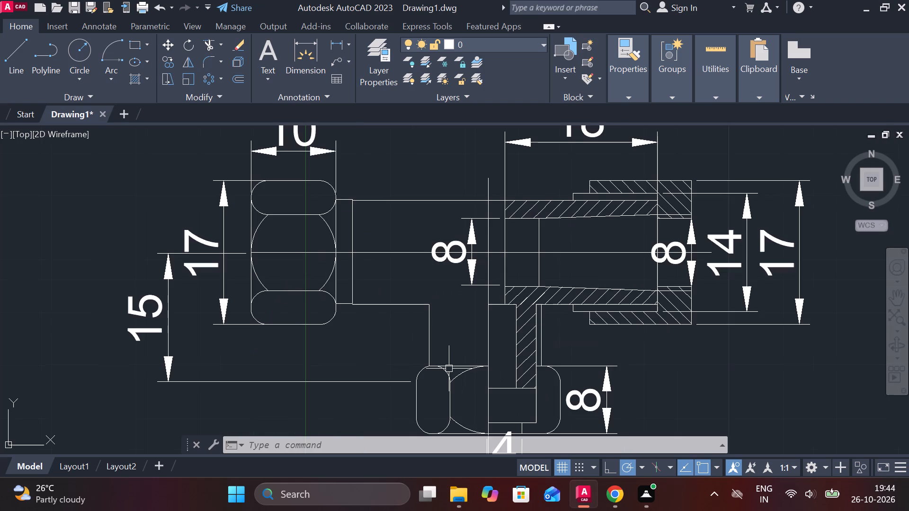
scroll(451, 340, up, 1)
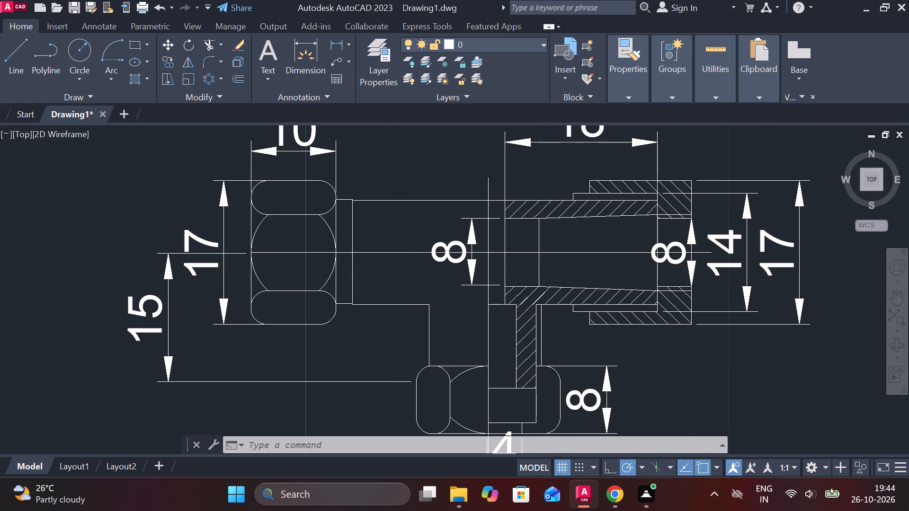
key(l)
key(Return)
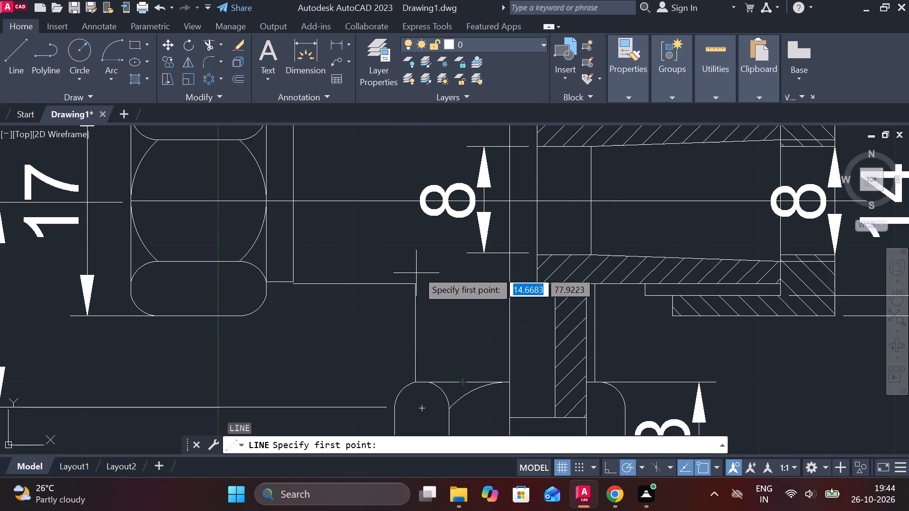
key(Escape)
key(l)
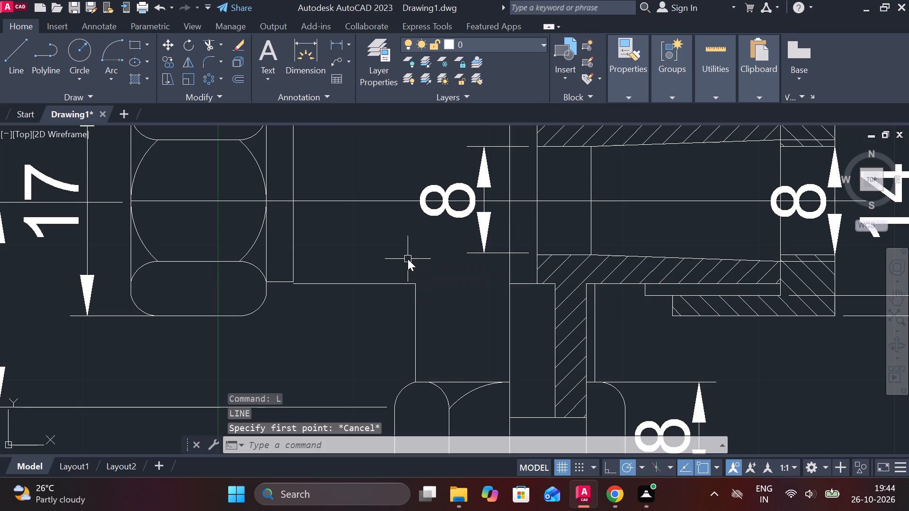
key(Return)
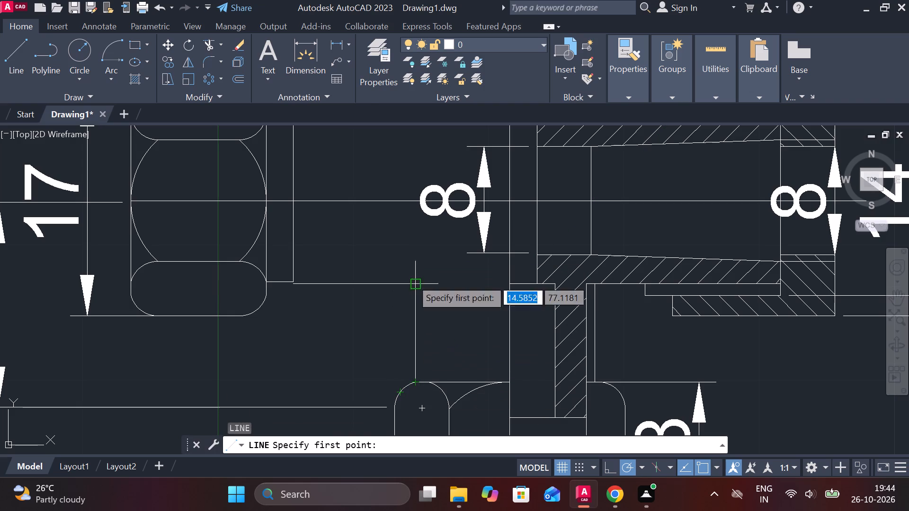
key(6)
key(Return)
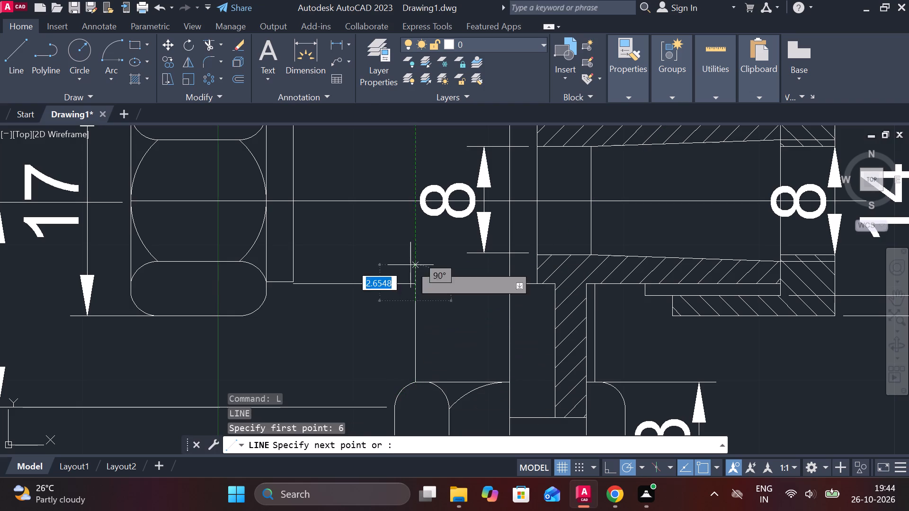
scroll(488, 314, up, 2)
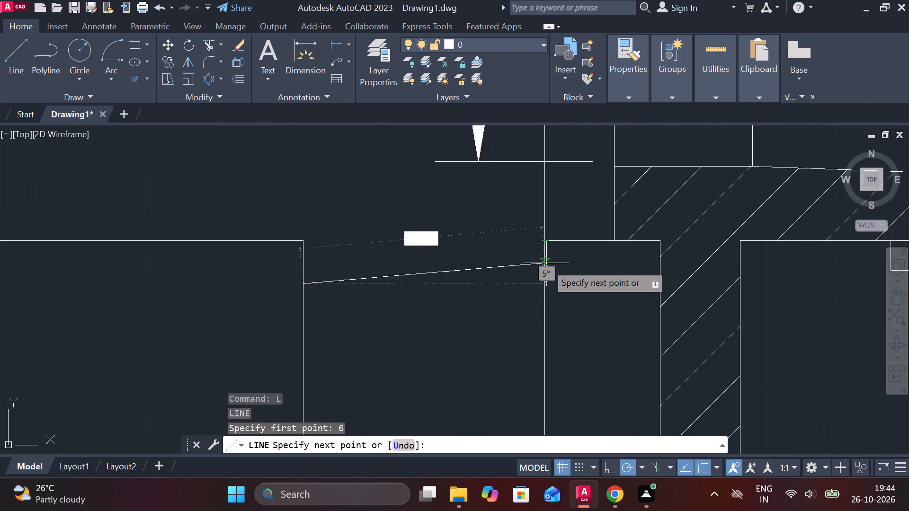
click(557, 279)
key(Escape)
Trim the new horizontal line's overhang beyond the branch's vertical centre line.
text(tr)
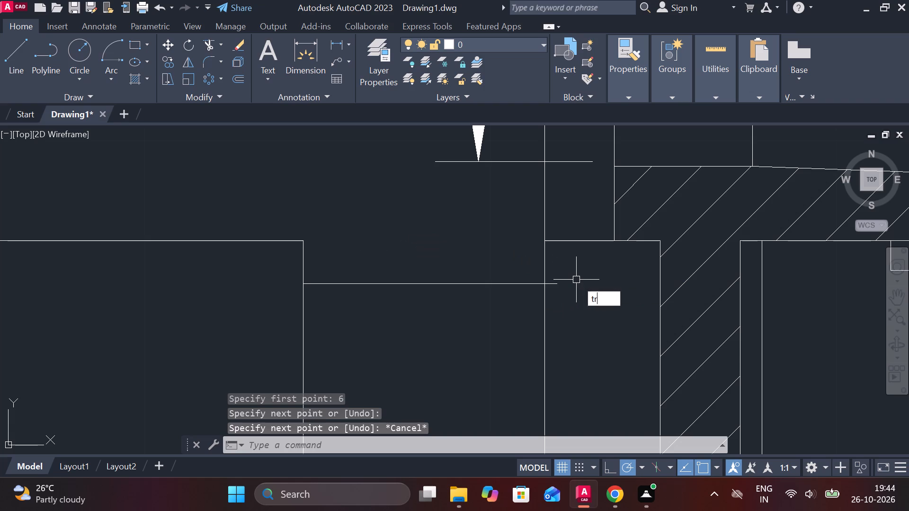
key(space)
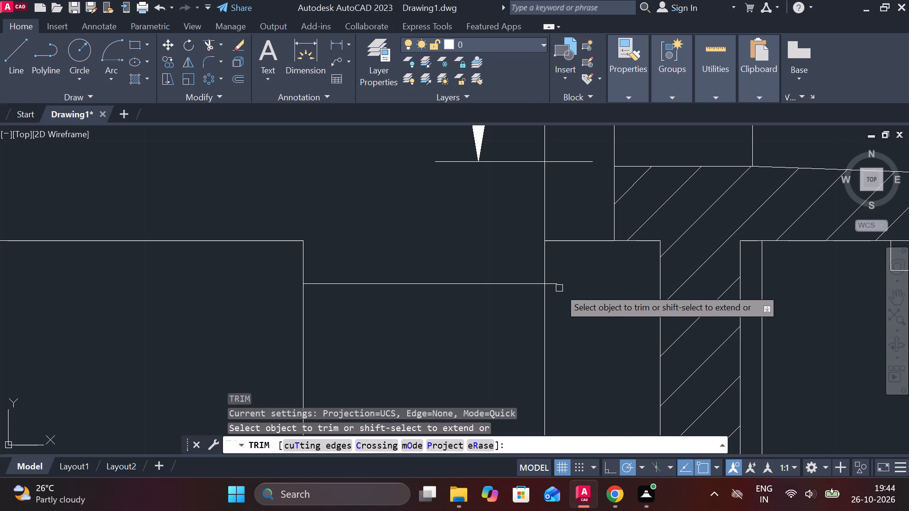
click(557, 283)
scroll(565, 302, down, 2)
scroll(633, 311, down, 2)
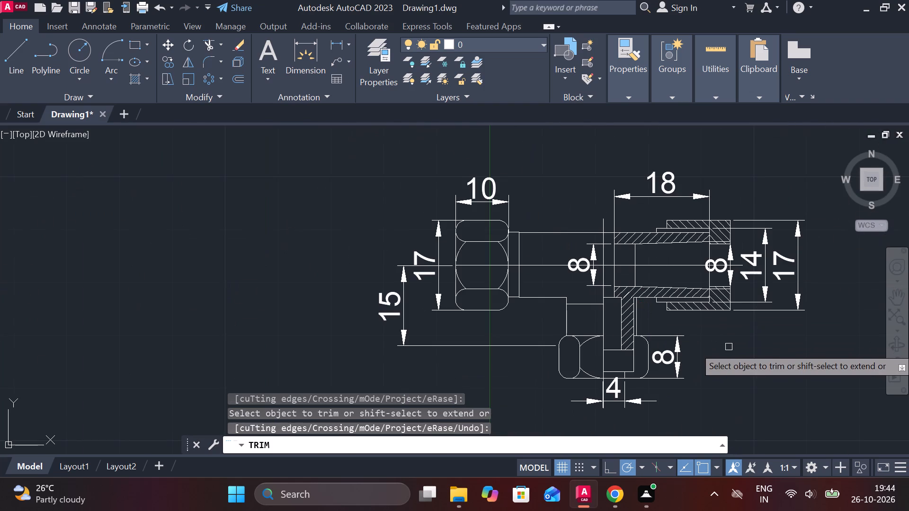
scroll(707, 353, down, 1)
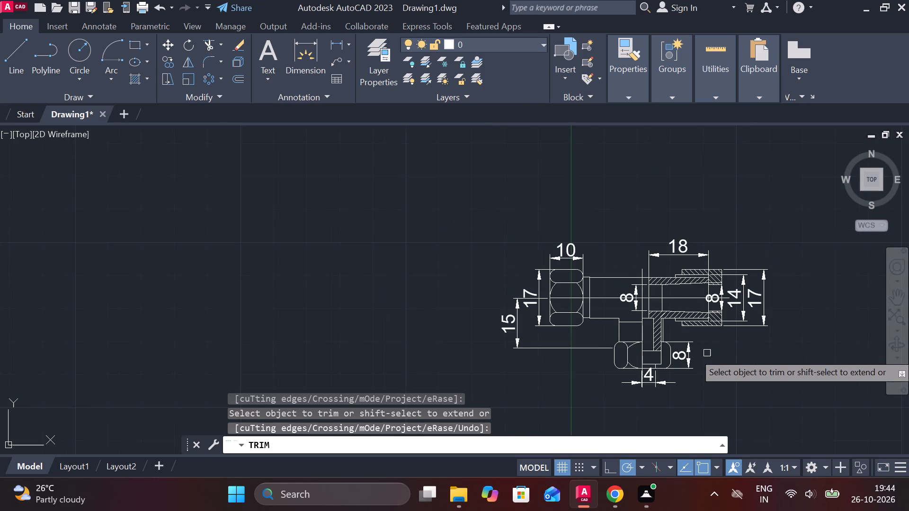
scroll(704, 350, down, 1)
middle_drag(703, 341, 599, 321)
key(Escape)
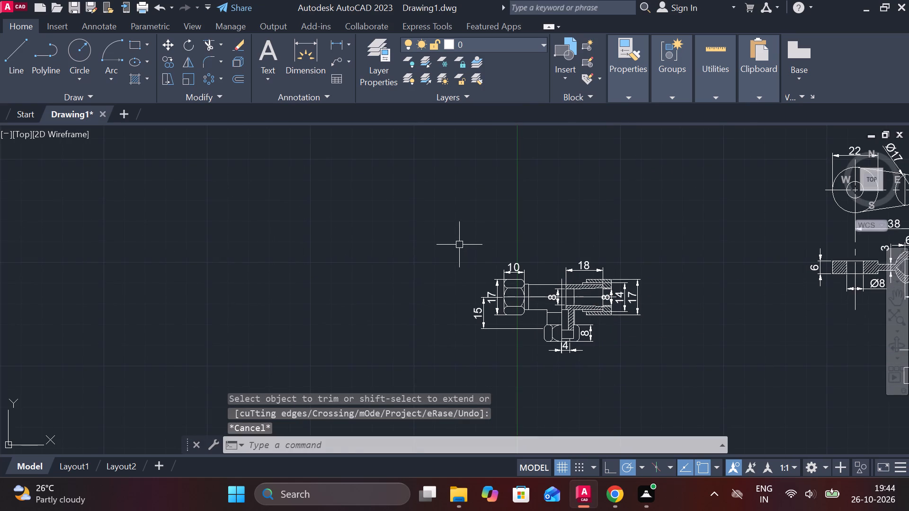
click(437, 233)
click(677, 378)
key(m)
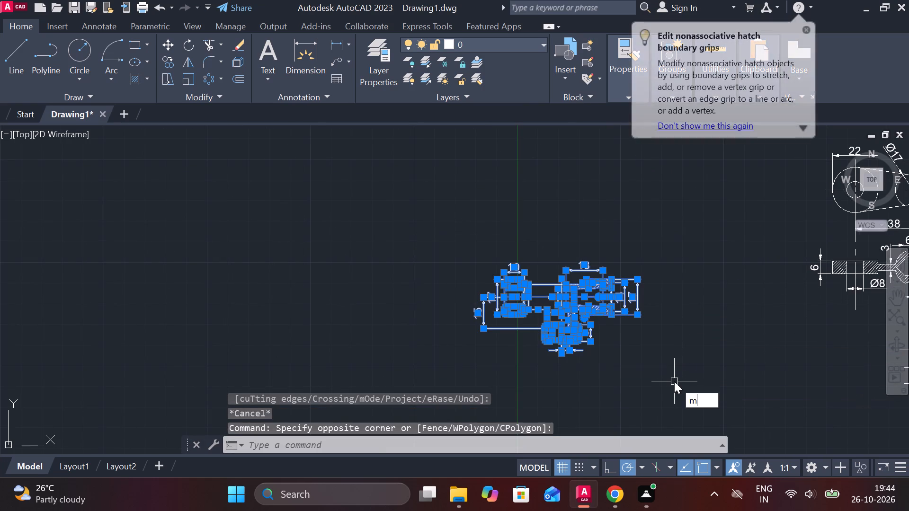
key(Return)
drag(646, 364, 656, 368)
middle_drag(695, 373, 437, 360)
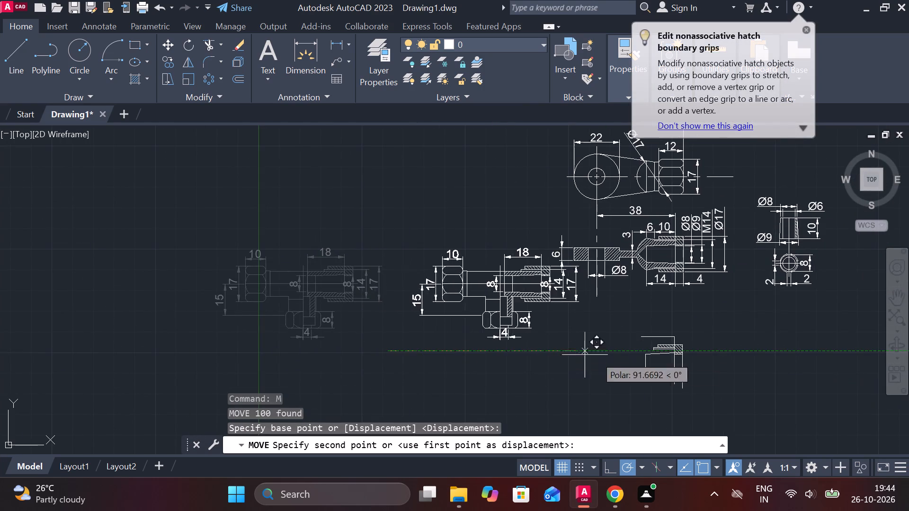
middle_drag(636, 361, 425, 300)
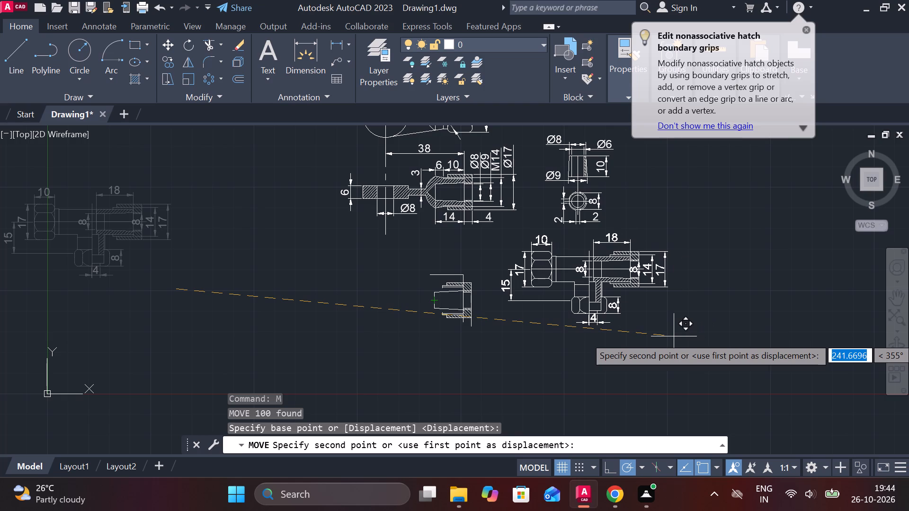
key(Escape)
Erase the leftover undimensioned socket copy and the stray horizontal line beneath the sectioned terminal view.
scroll(530, 335, down, 1)
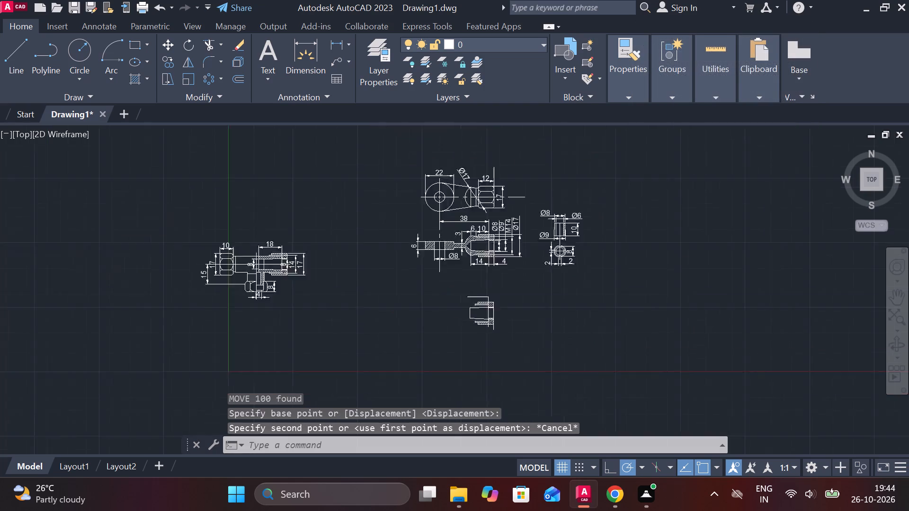
scroll(530, 335, down, 2)
click(530, 335)
click(486, 322)
scroll(520, 323, up, 3)
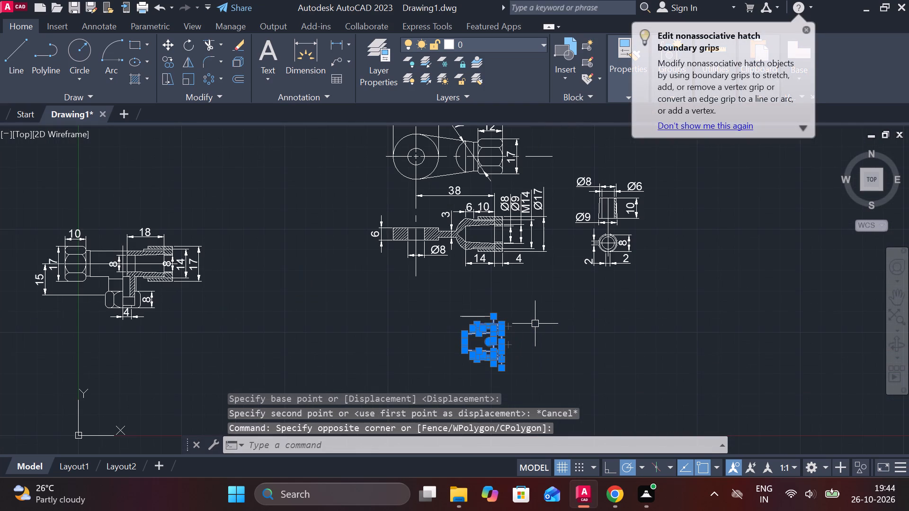
text(e)
key(space)
click(528, 341)
click(443, 314)
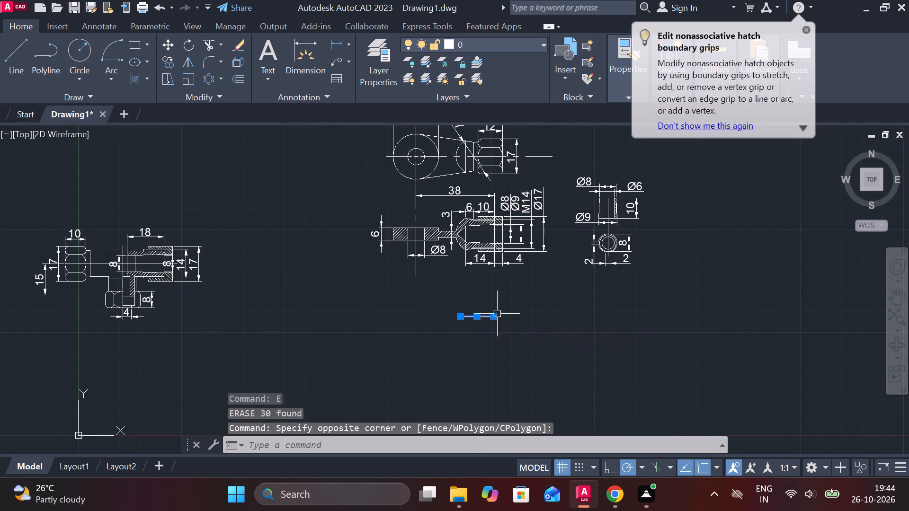
text(ee)
key(space)
key(space)
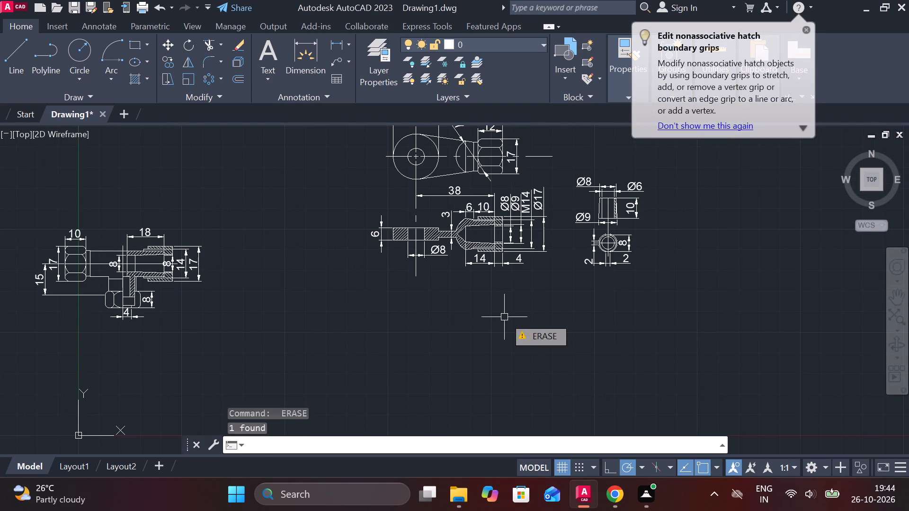
Move the complete dimensioned tee view to the free space directly below the sectioned terminal view.
scroll(472, 309, down, 1)
middle_drag(301, 266, 452, 256)
click(344, 220)
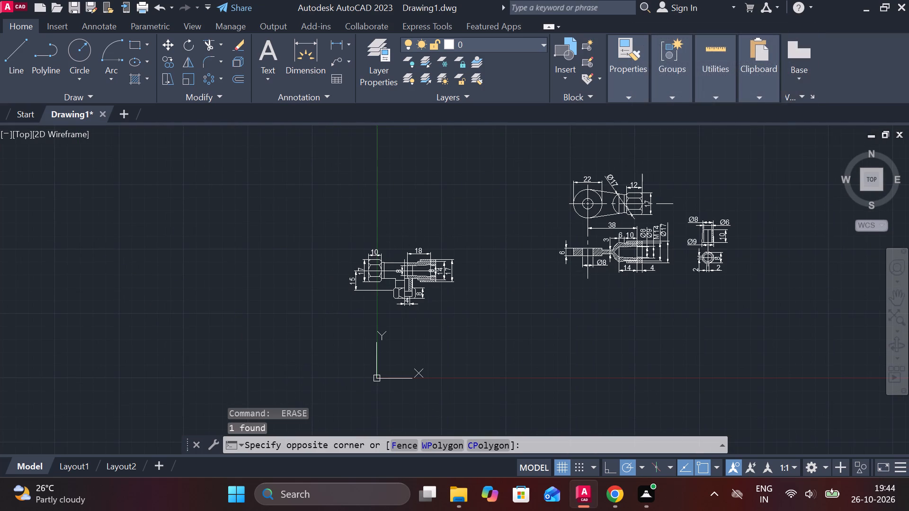
click(475, 329)
key(m)
key(Return)
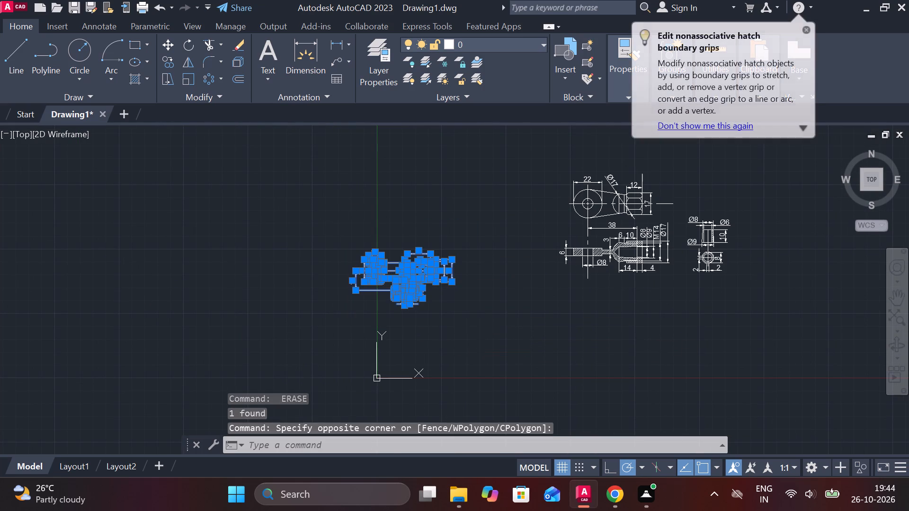
drag(480, 329, 501, 338)
middle_drag(656, 378, 557, 396)
scroll(604, 374, up, 1)
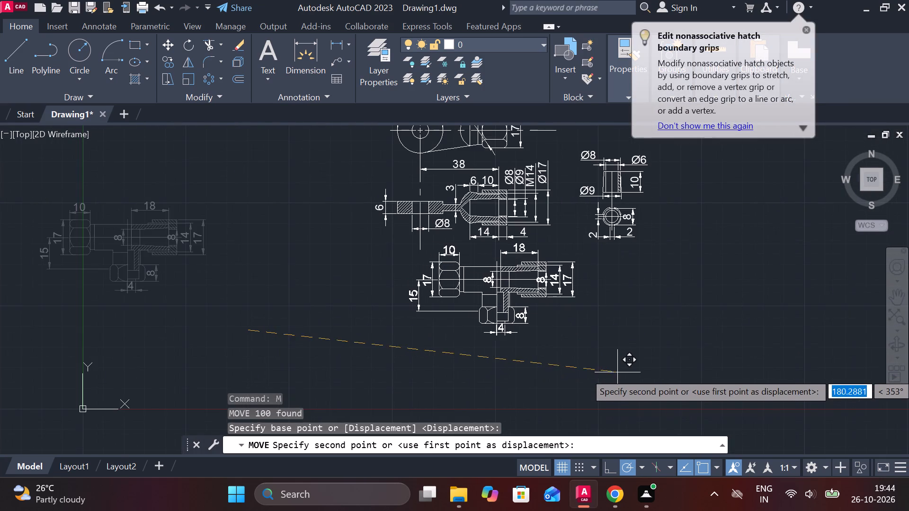
click(627, 373)
Move the small tapered sleeve's side and end views with their dimensions down beside the tee view.
middle_drag(659, 345, 623, 363)
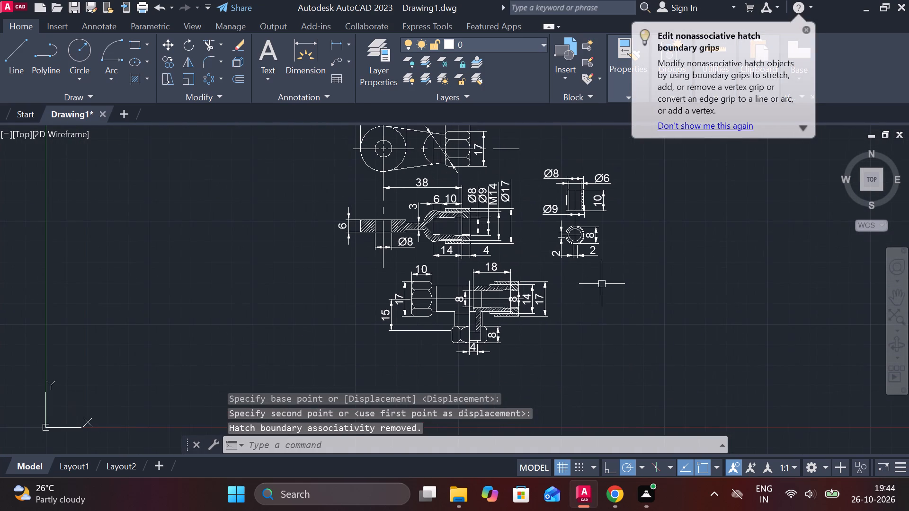
click(533, 165)
click(614, 265)
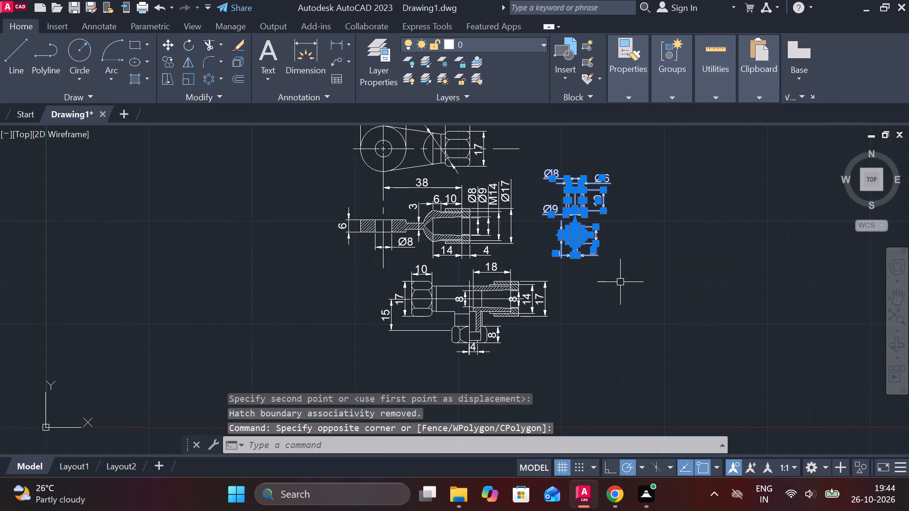
key(m)
key(Return)
drag(635, 240, 651, 285)
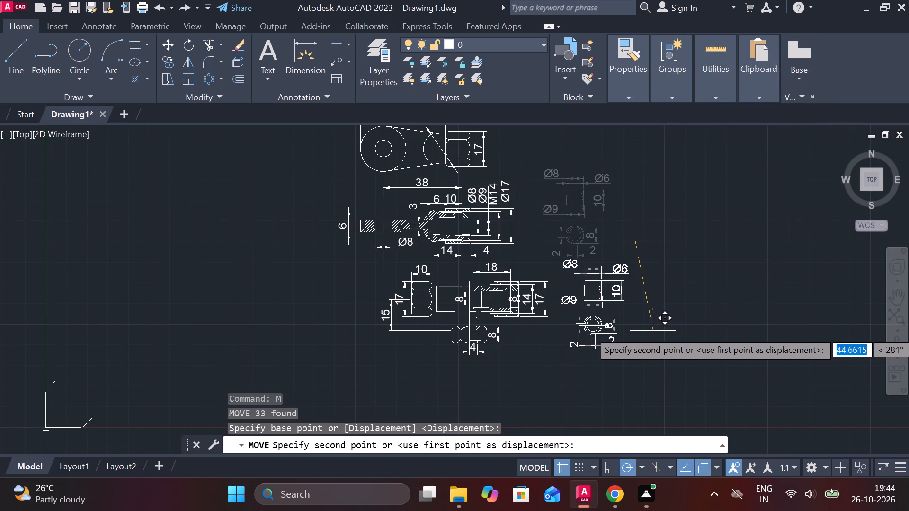
click(653, 335)
middle_drag(660, 323, 613, 302)
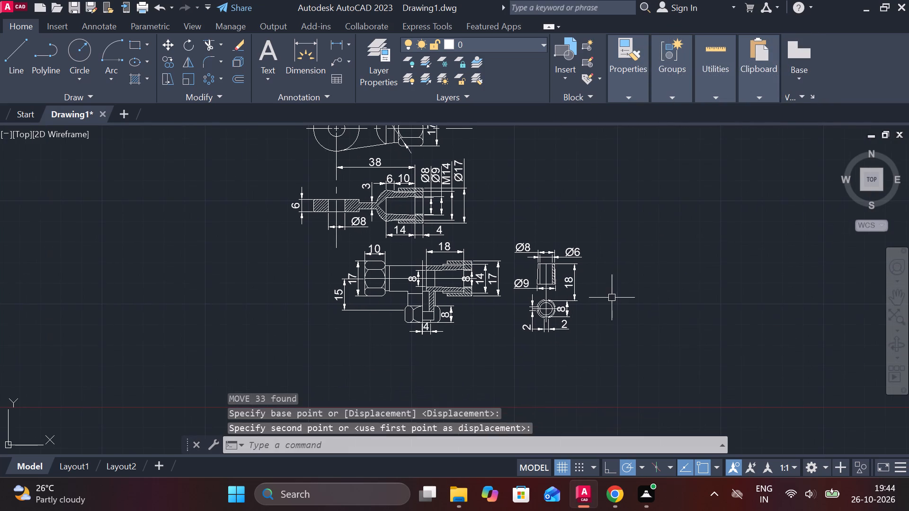
key(Escape)
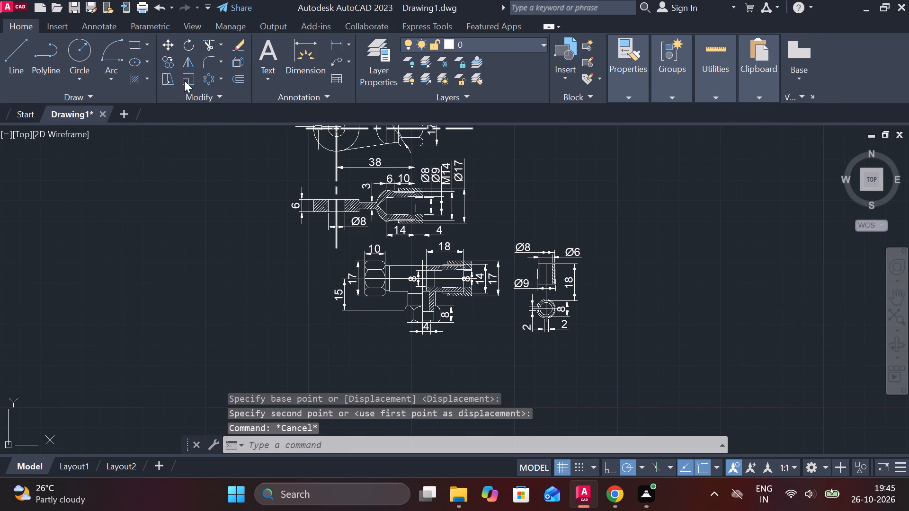
Draw a rectangular border enclosing the terminal, tee and sleeve views.
click(132, 45)
middle_drag(240, 192, 275, 271)
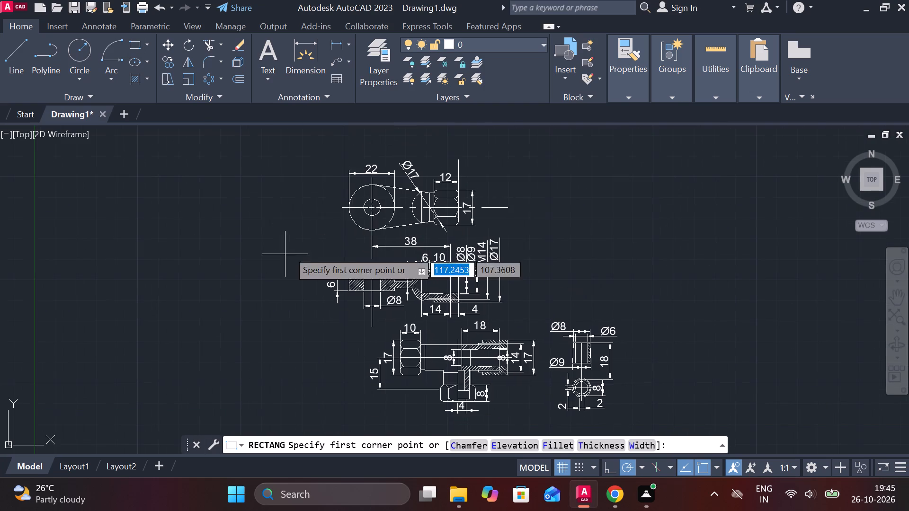
click(322, 148)
middle_drag(548, 277, 513, 208)
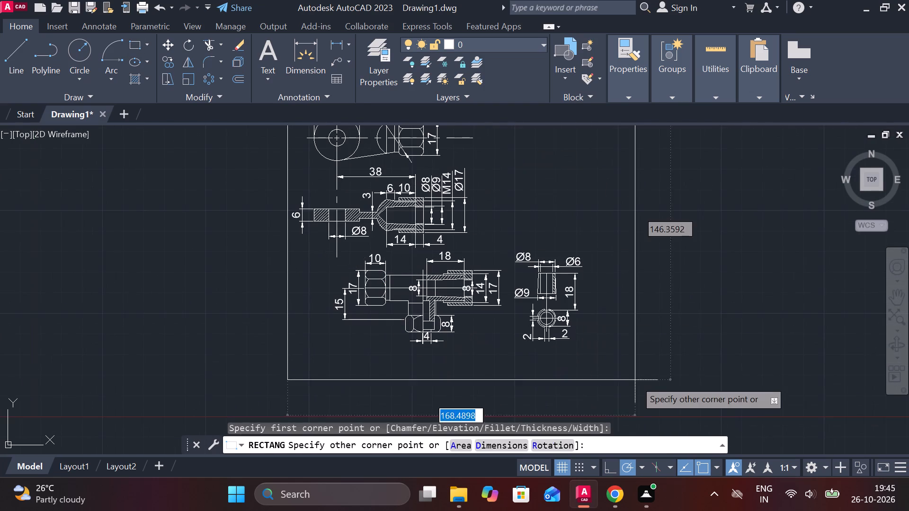
click(600, 359)
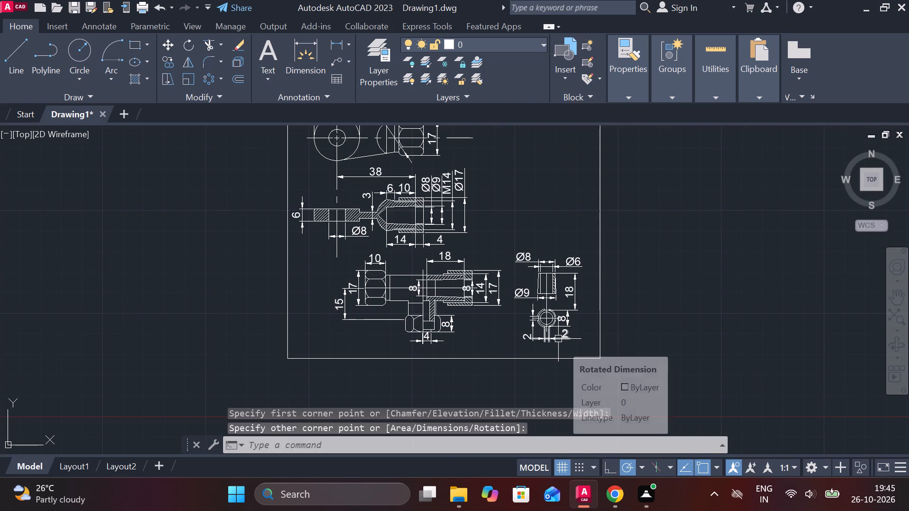
Save the drawing in Documents under the file name "straight terminal and a branch connector clamp".
key(ctrl+s)
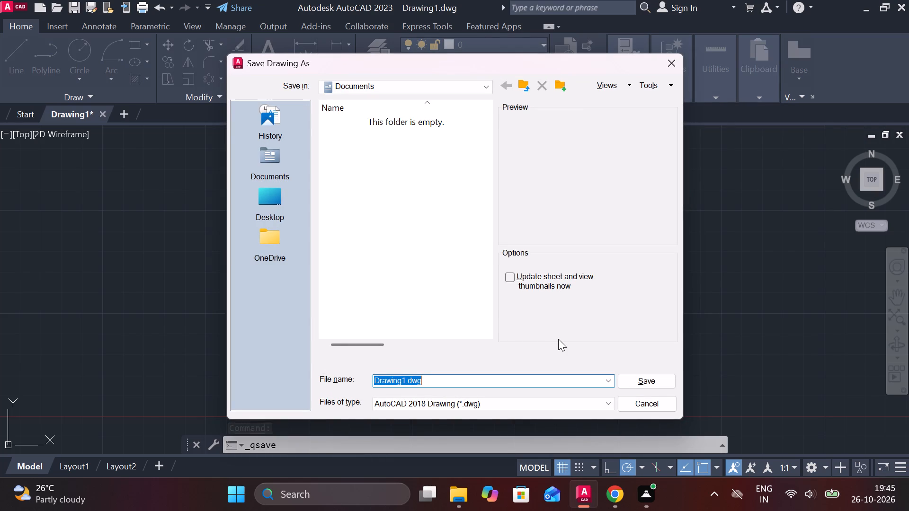
text(straig)
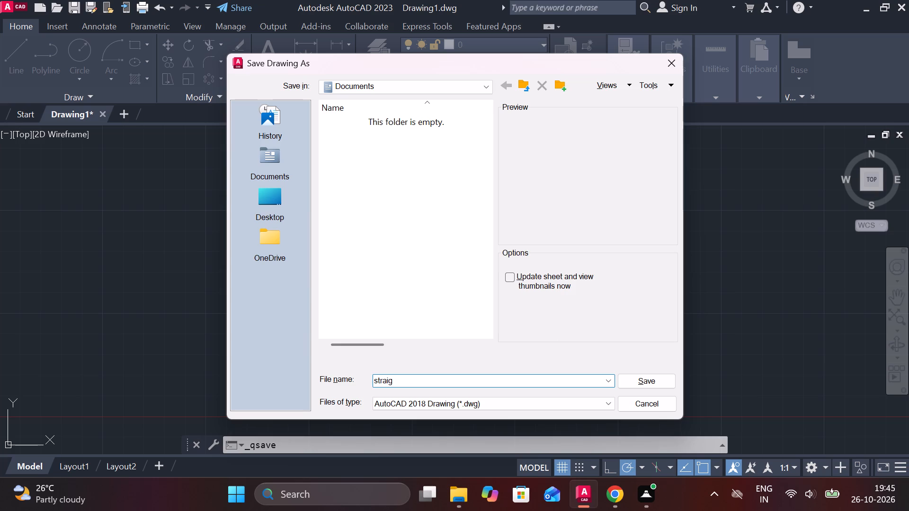
key(BackSpace)
key(BackSpace)
text(ight)
key(space)
text(termib)
key(BackSpace)
text(na)
key(l)
key(space)
text(and)
key(space)
text(a brancg)
key(BackSpace)
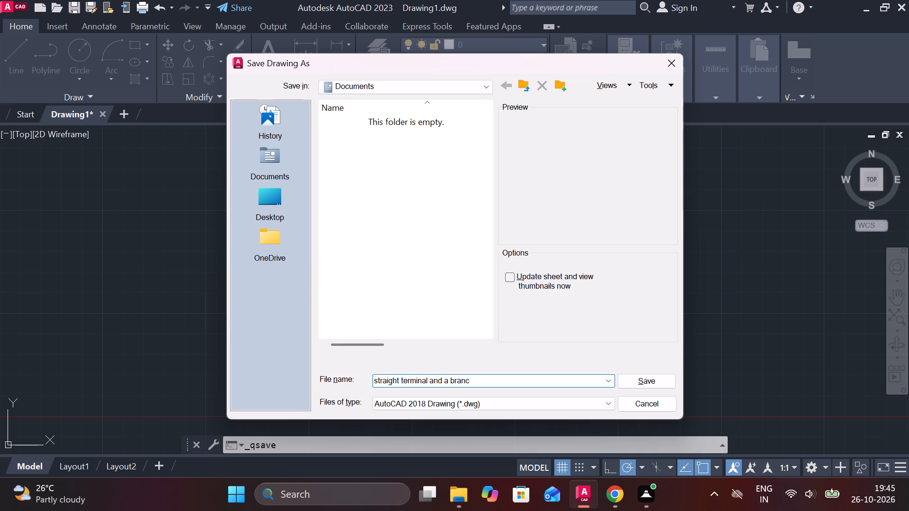
key(h)
key(space)
text(conne)
text(ct)
text(or)
key(space)
text(clamp)
click(639, 385)
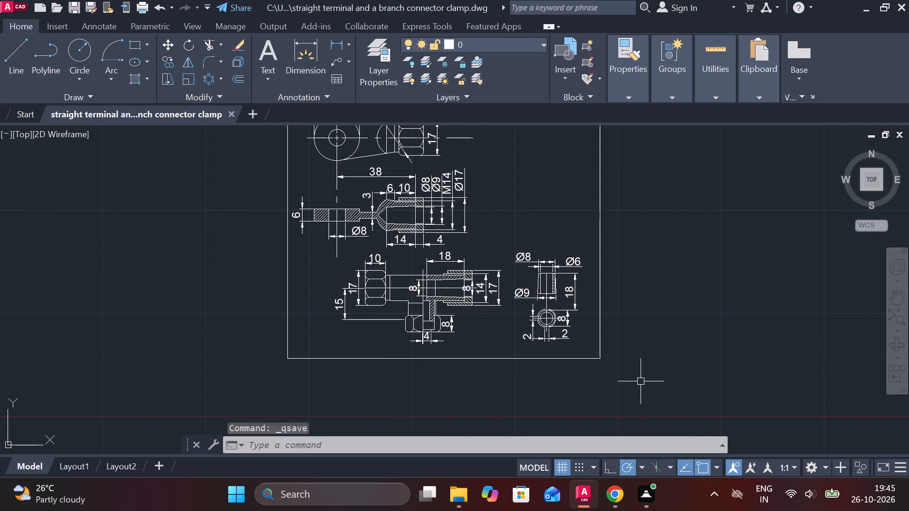
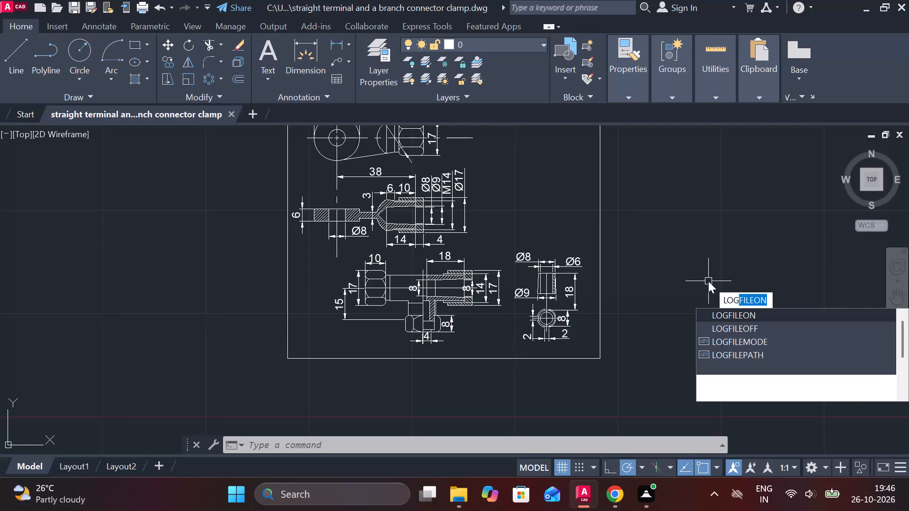
Turn off command log file recording with LOGFILEOFF.
click(743, 333)
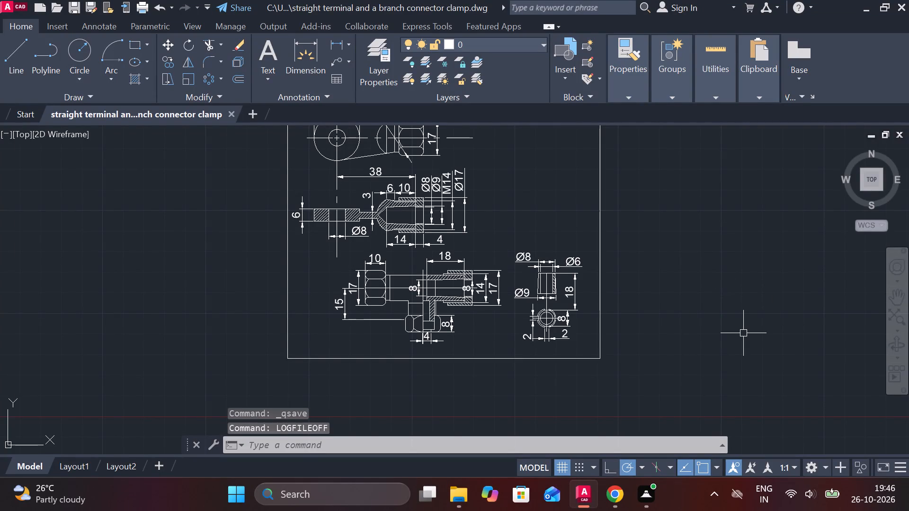
Save the current drawing under its existing file name.
key(ctrl+s)
Start a plot of the model with the DWG To PDF.pc3 plotter and landscape drawing orientation.
text(plot)
click(792, 370)
middle_drag(686, 336, 703, 361)
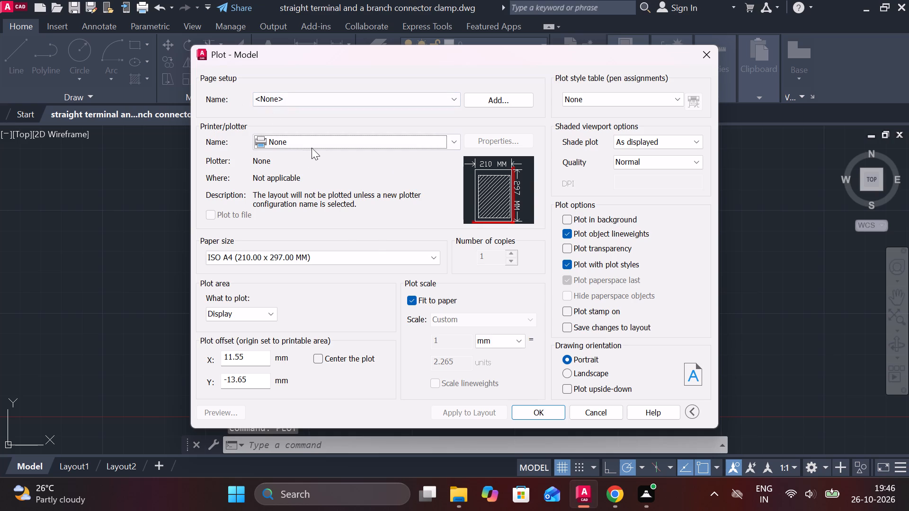
click(310, 145)
click(300, 284)
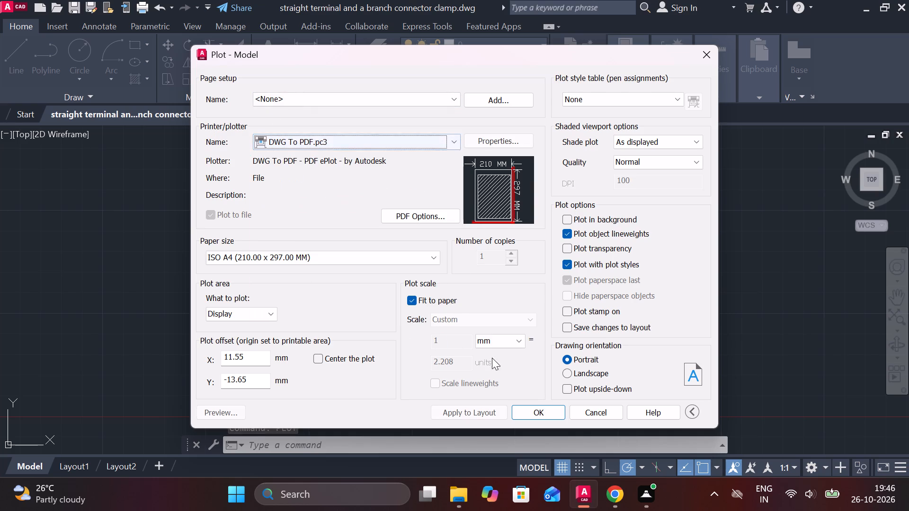
click(569, 367)
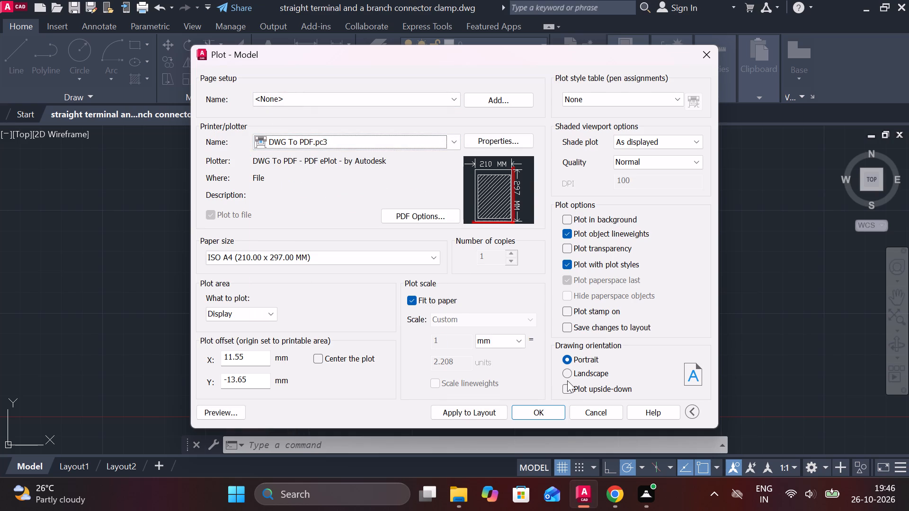
click(567, 379)
click(566, 376)
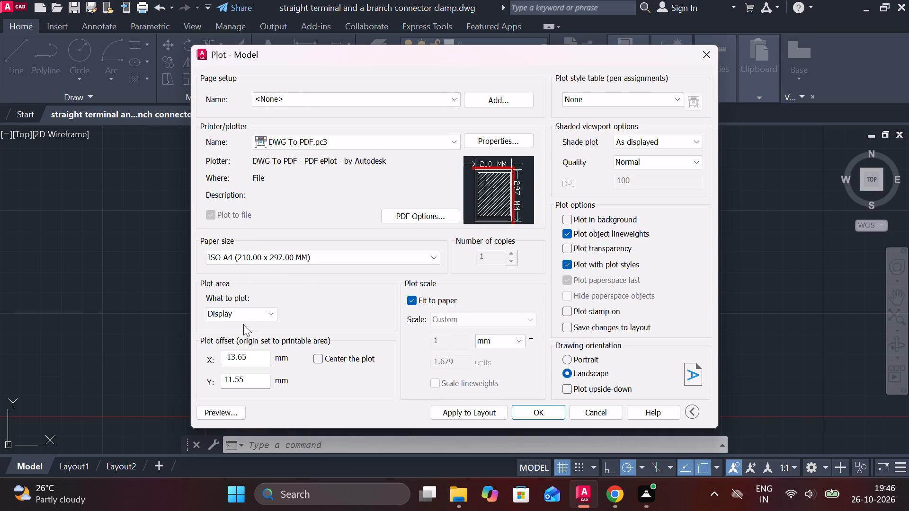
Set the plot area to a window drawn slightly outside the rectangular border around all the views.
click(243, 315)
click(247, 353)
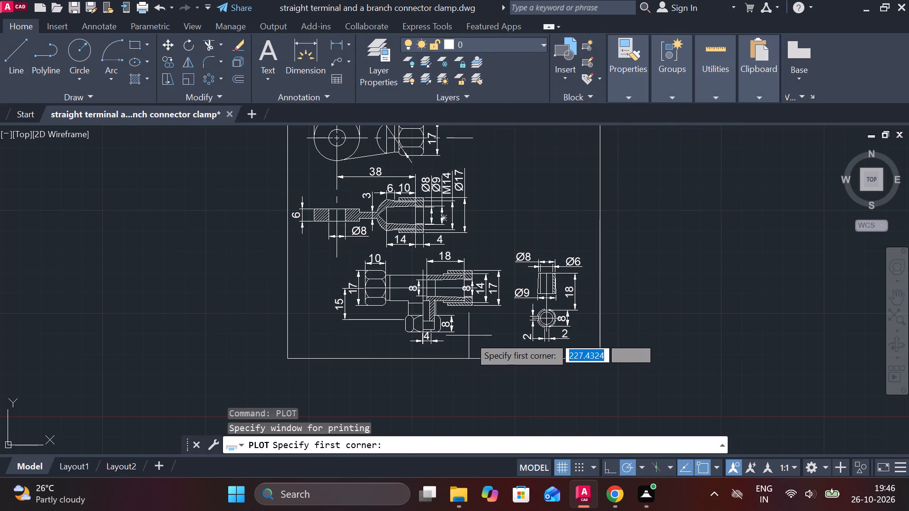
middle_drag(472, 339, 481, 370)
scroll(481, 370, down, 1)
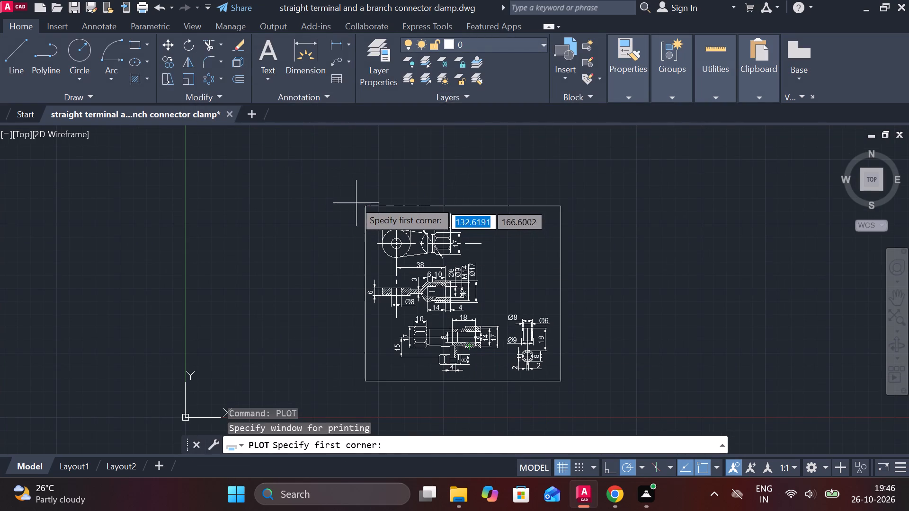
click(354, 199)
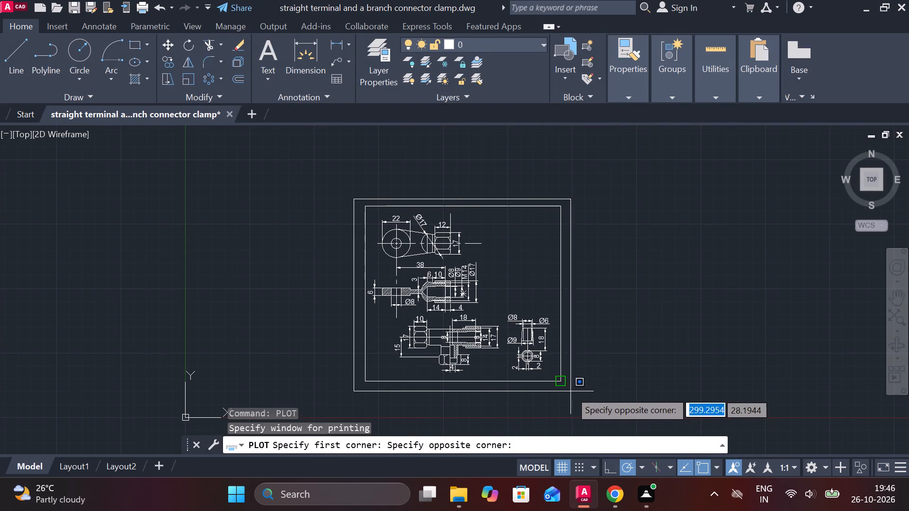
click(570, 393)
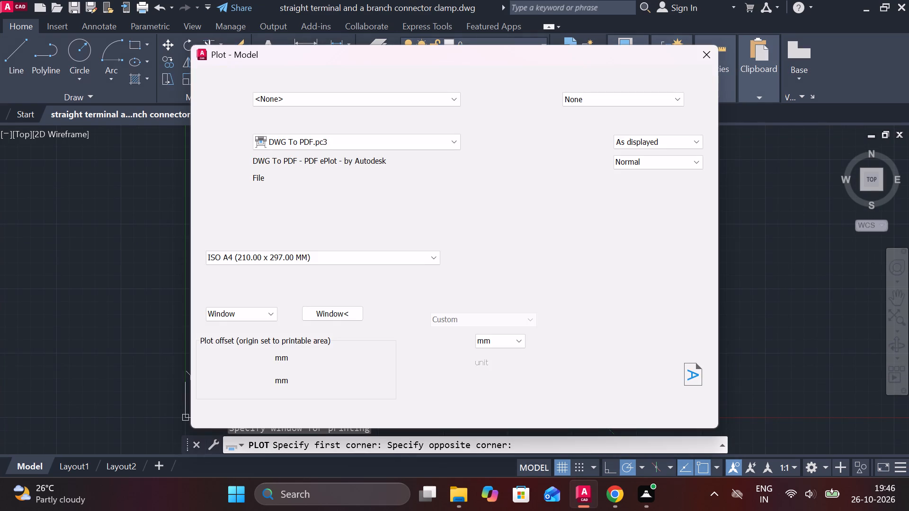
Plot the drawing to a PDF file in the Documents folder, keeping the proposed file name.
click(550, 407)
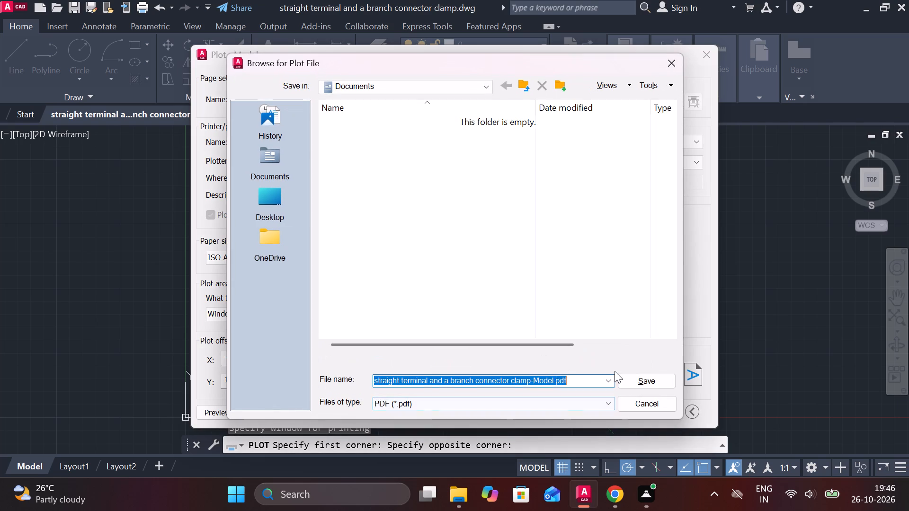
click(634, 374)
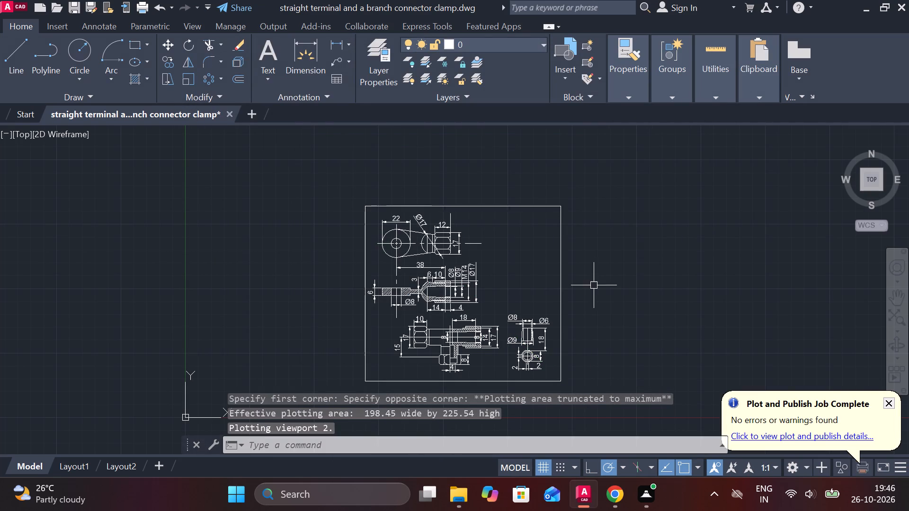
In Microsoft Edge, look over the plotted PDF to check the border, views and dimensions.
scroll(471, 292, down, 3)
scroll(471, 282, up, 7)
scroll(471, 280, down, 3)
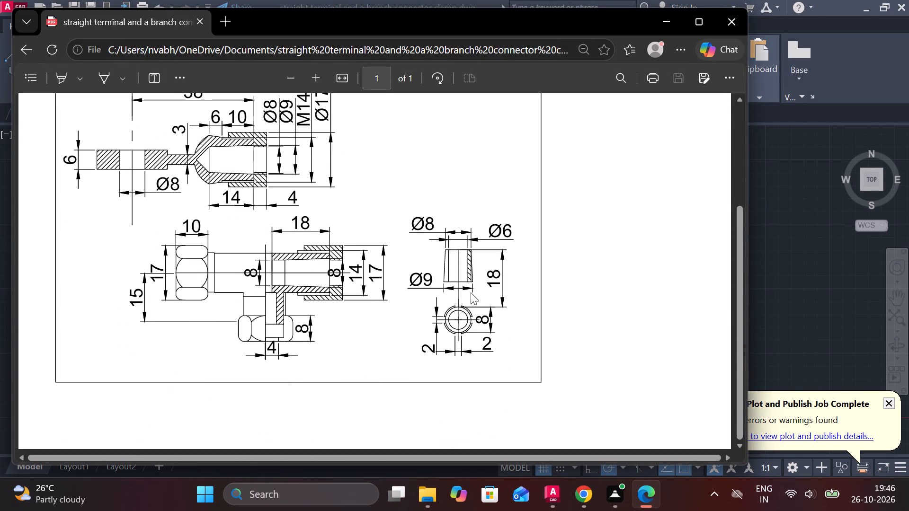